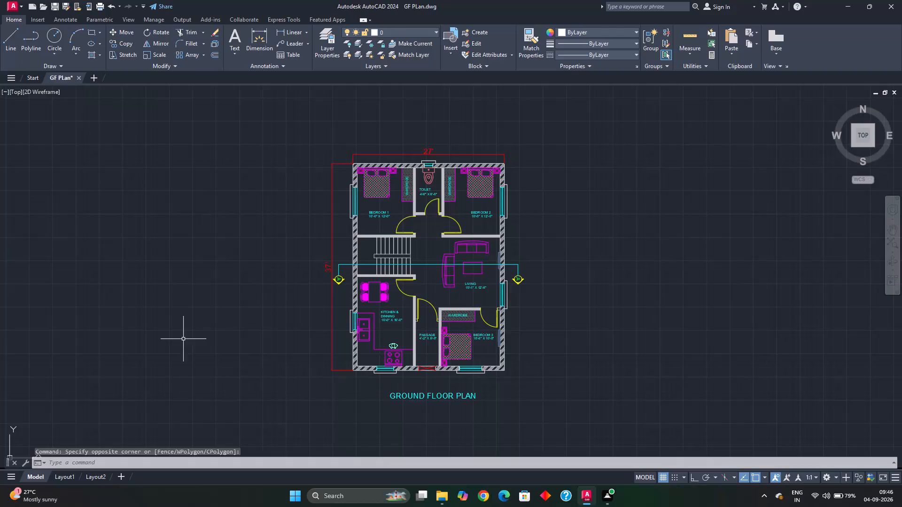
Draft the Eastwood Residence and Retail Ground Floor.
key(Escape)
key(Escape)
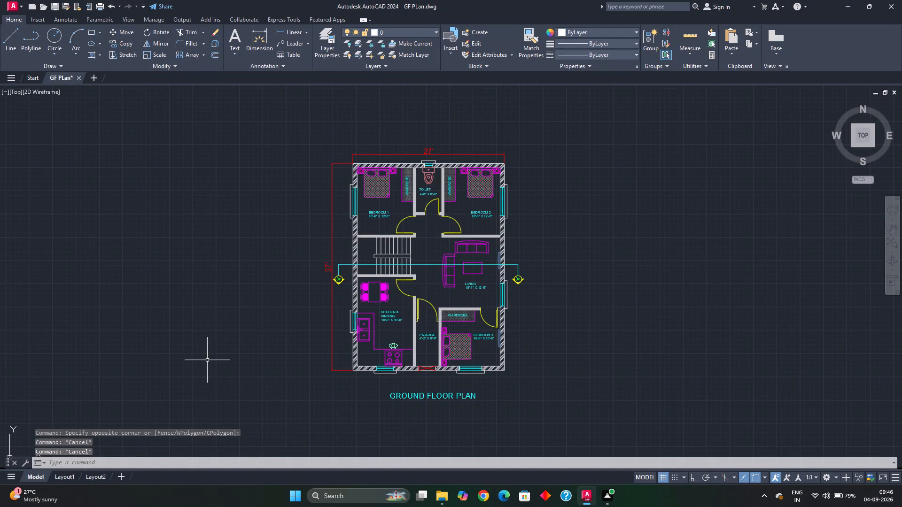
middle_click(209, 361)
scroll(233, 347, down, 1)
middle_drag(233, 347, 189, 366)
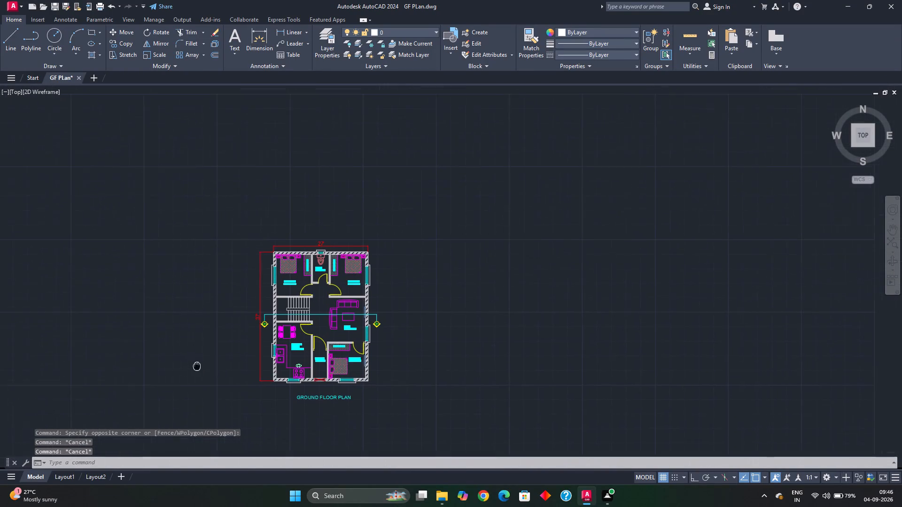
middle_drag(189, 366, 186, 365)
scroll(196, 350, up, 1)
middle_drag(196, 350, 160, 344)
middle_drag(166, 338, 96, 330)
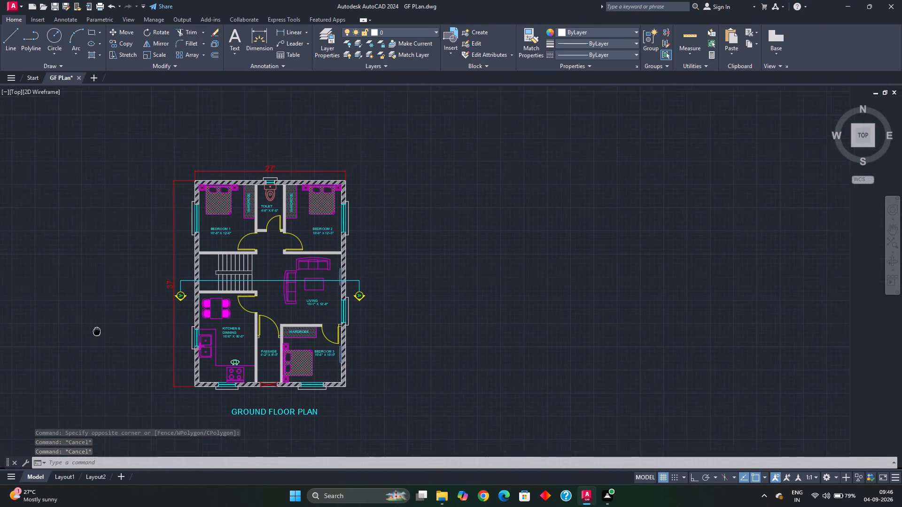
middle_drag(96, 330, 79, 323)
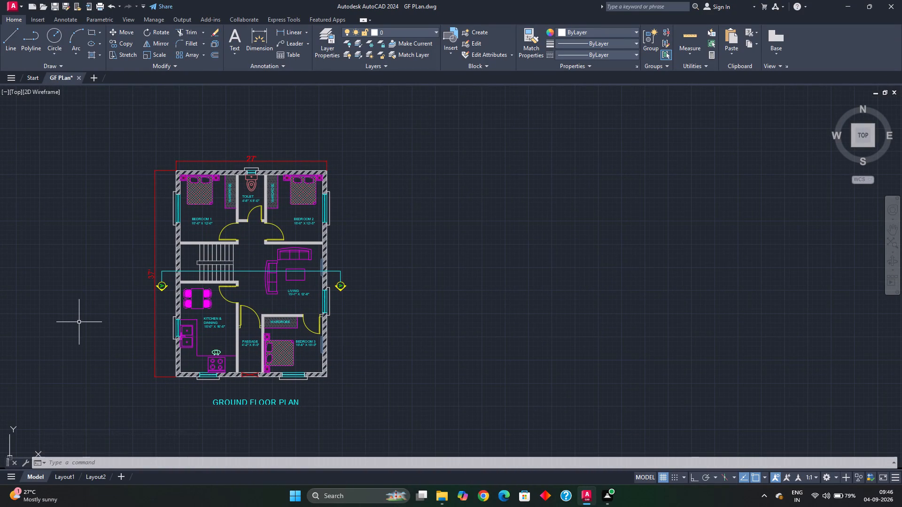
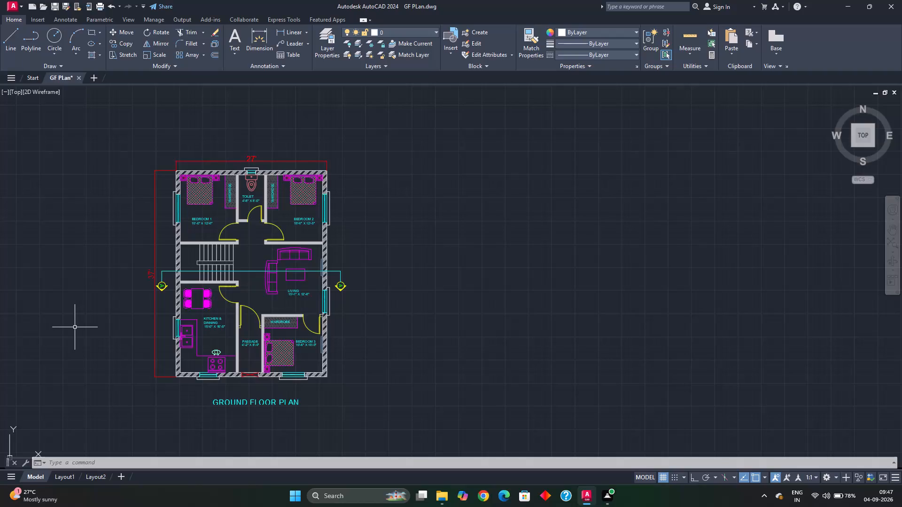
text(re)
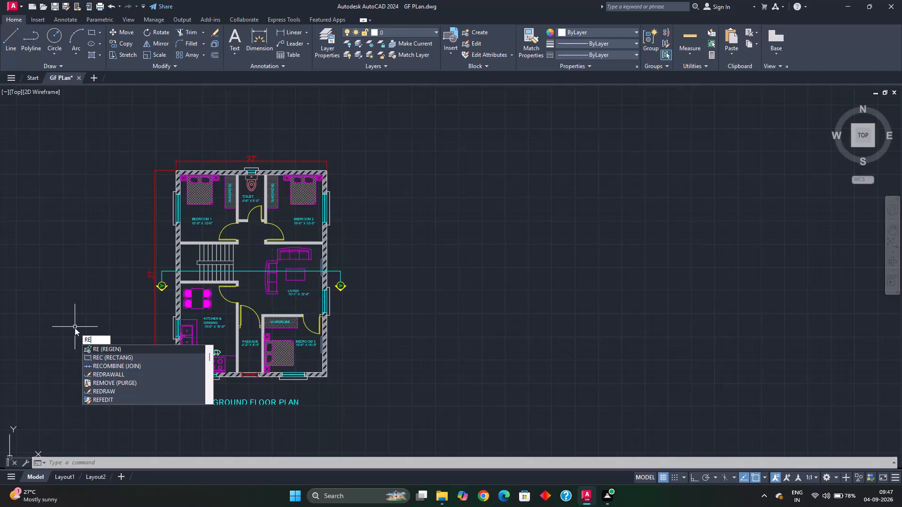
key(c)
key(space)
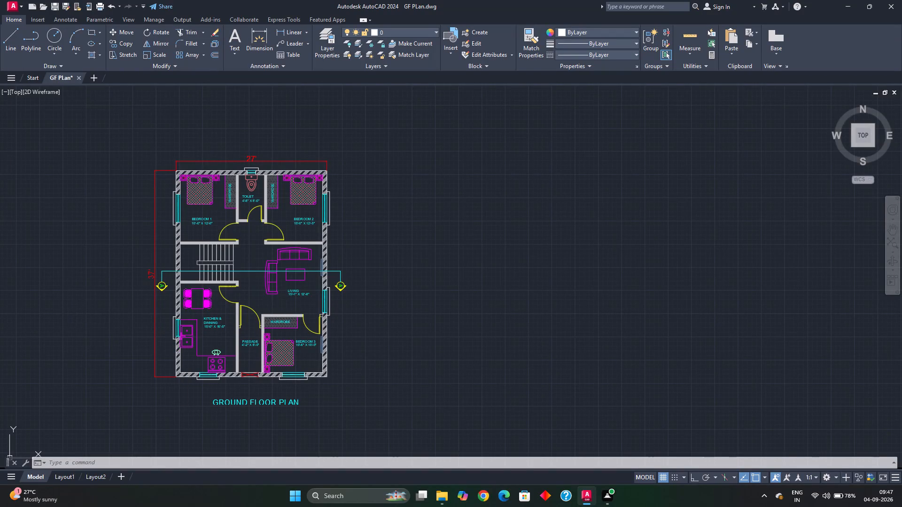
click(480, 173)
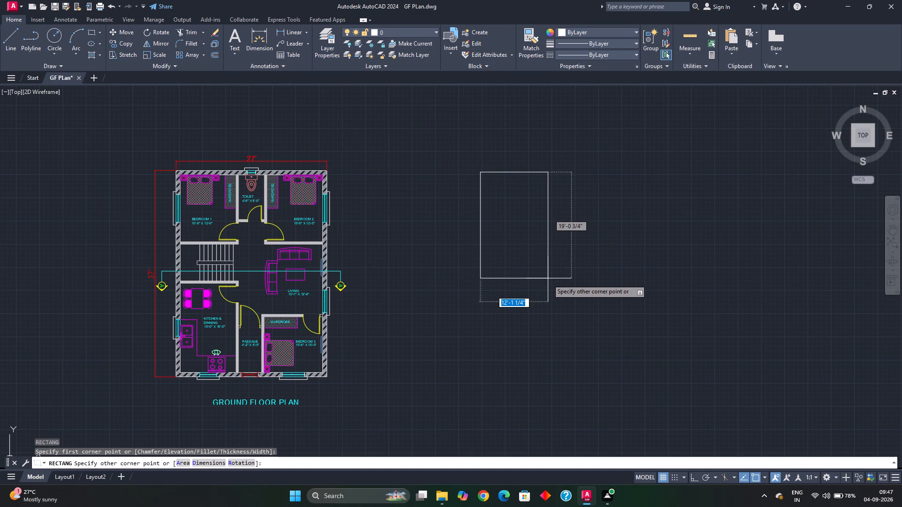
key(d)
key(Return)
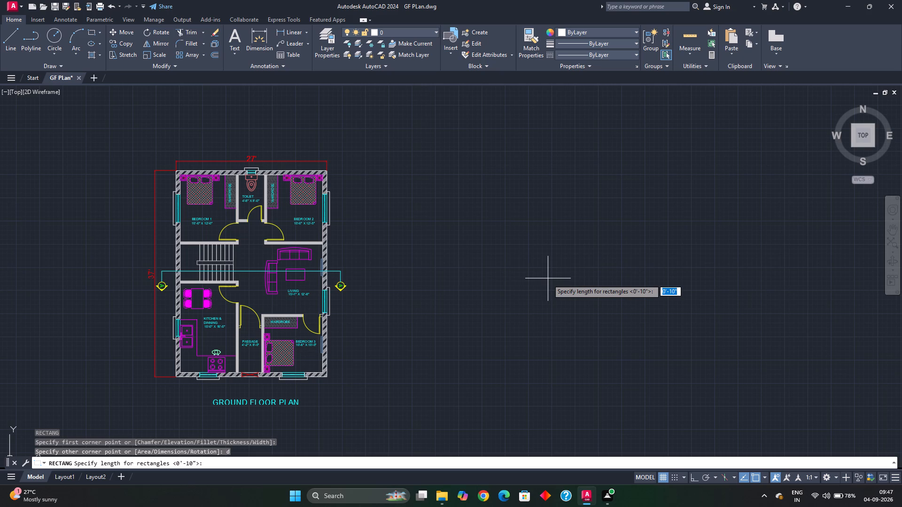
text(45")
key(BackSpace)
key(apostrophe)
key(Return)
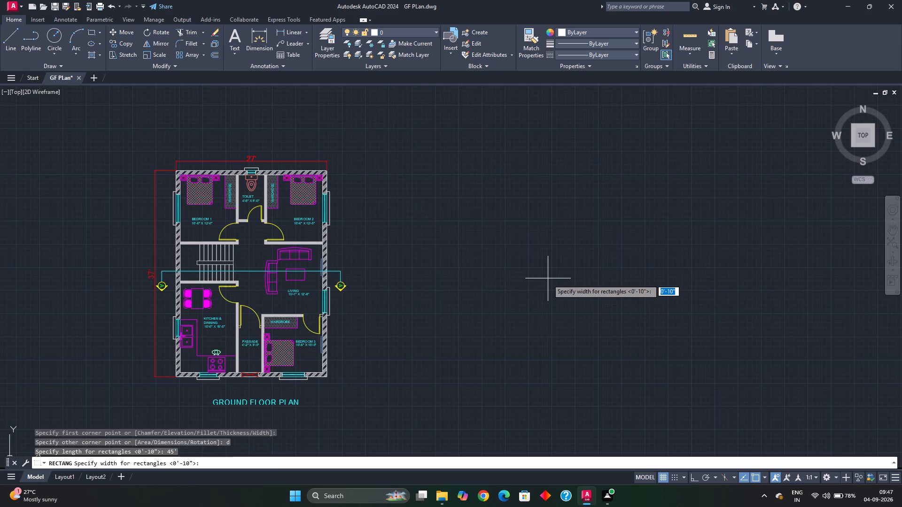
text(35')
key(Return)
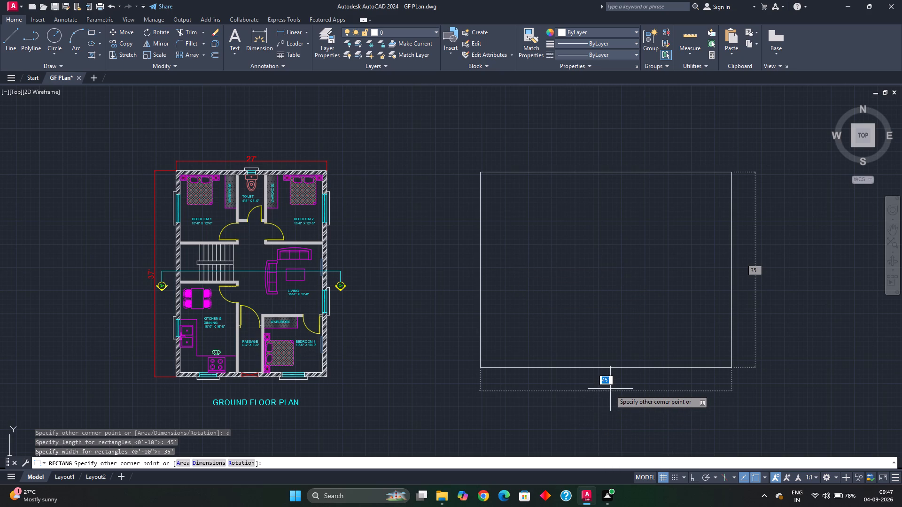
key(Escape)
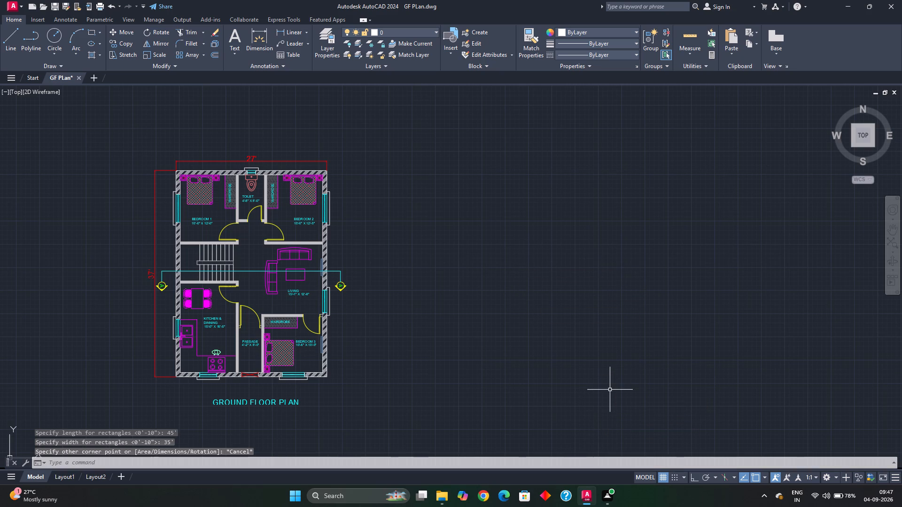
Draw a rectangle 35' long and 45' wide in the empty space beside the ground floor plan.
text(rec)
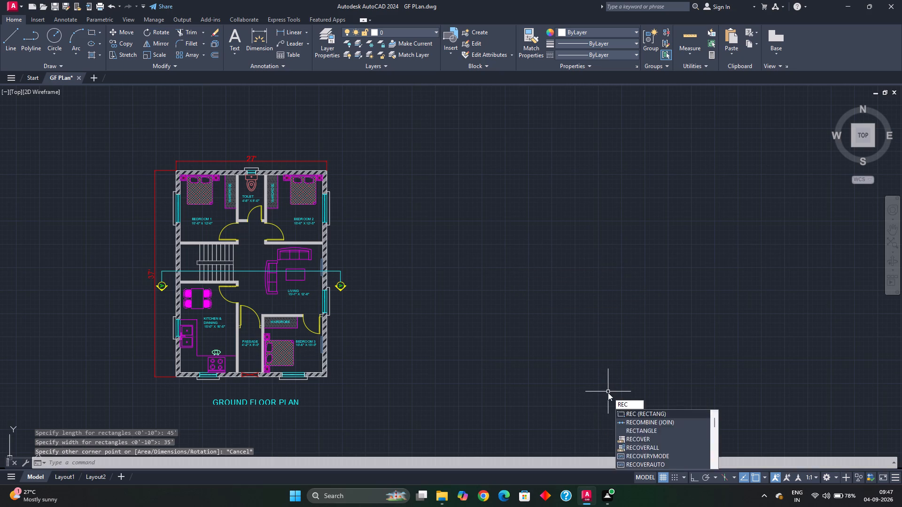
key(space)
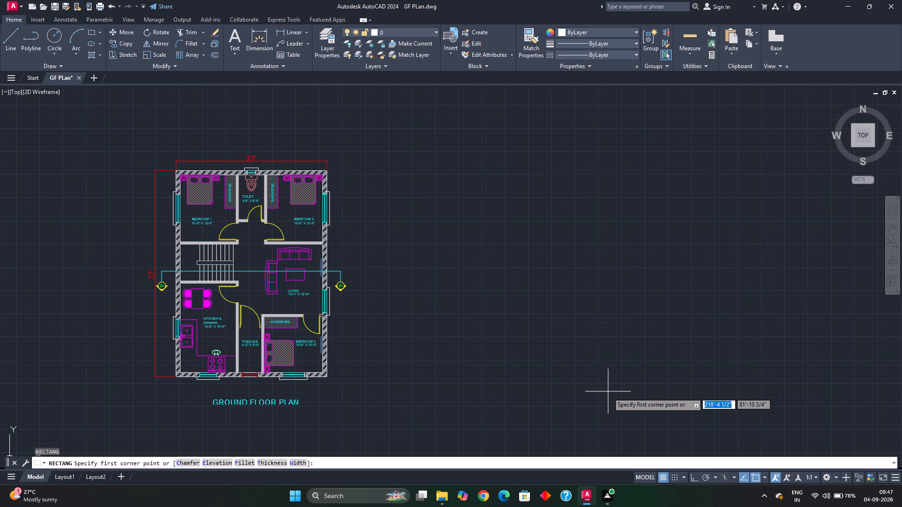
key(d)
key(Return)
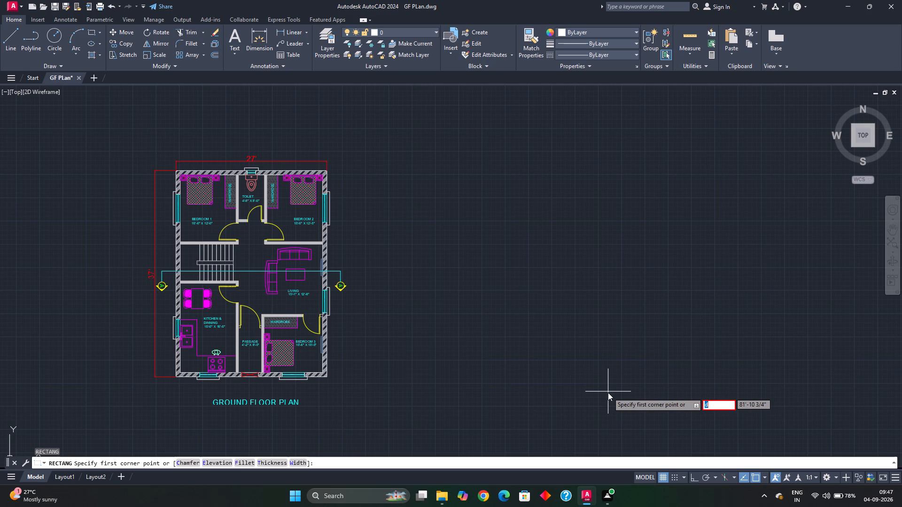
key(BackSpace)
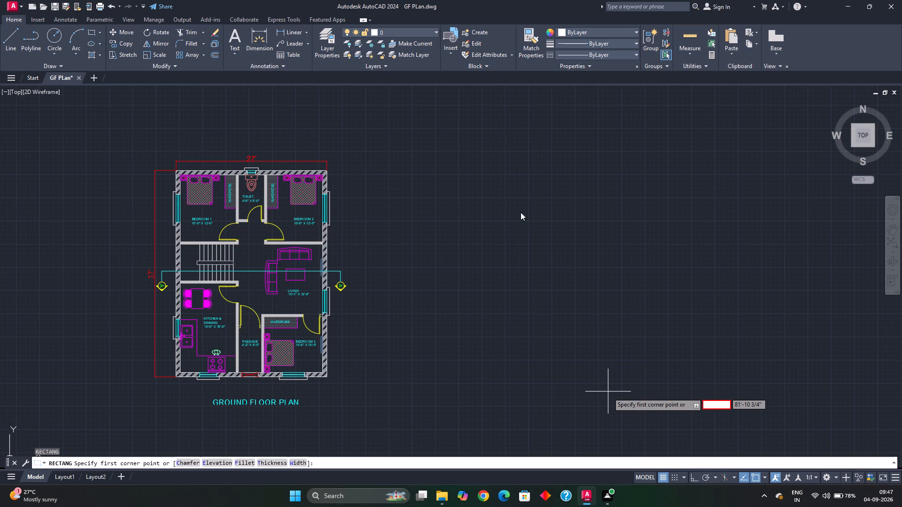
click(538, 204)
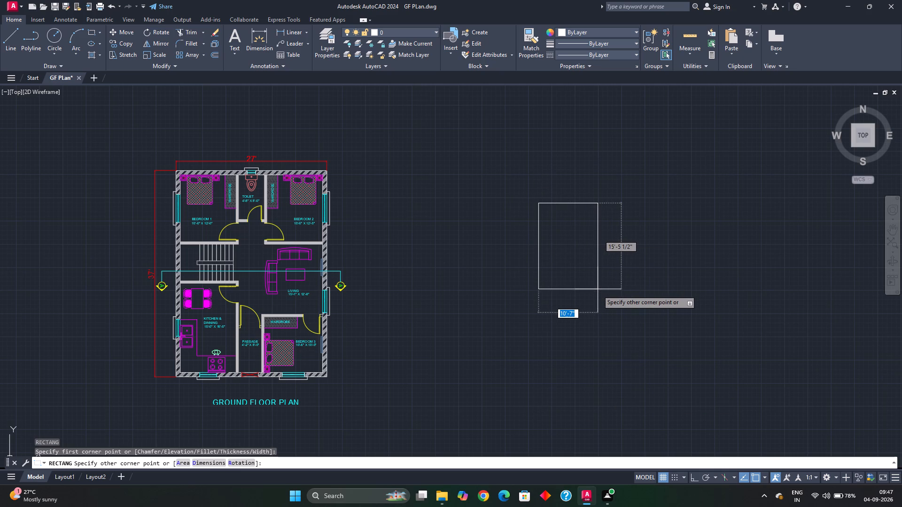
key(d)
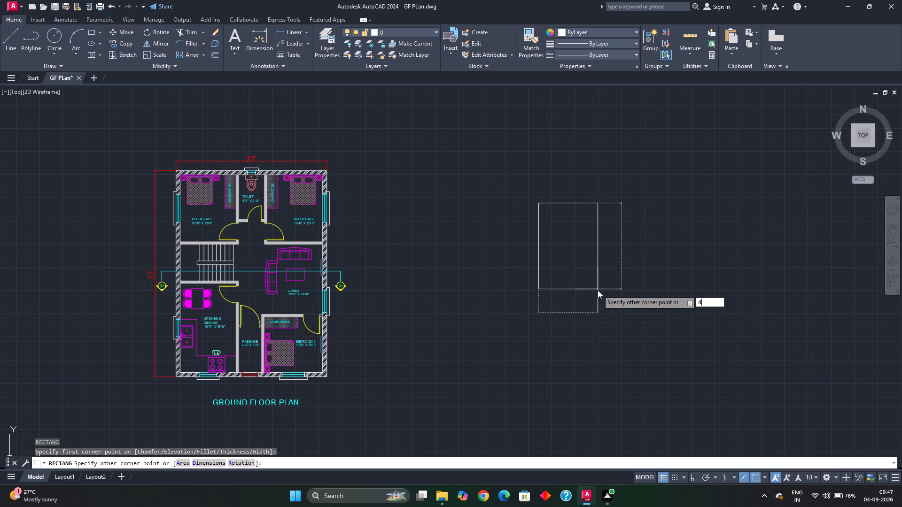
key(Return)
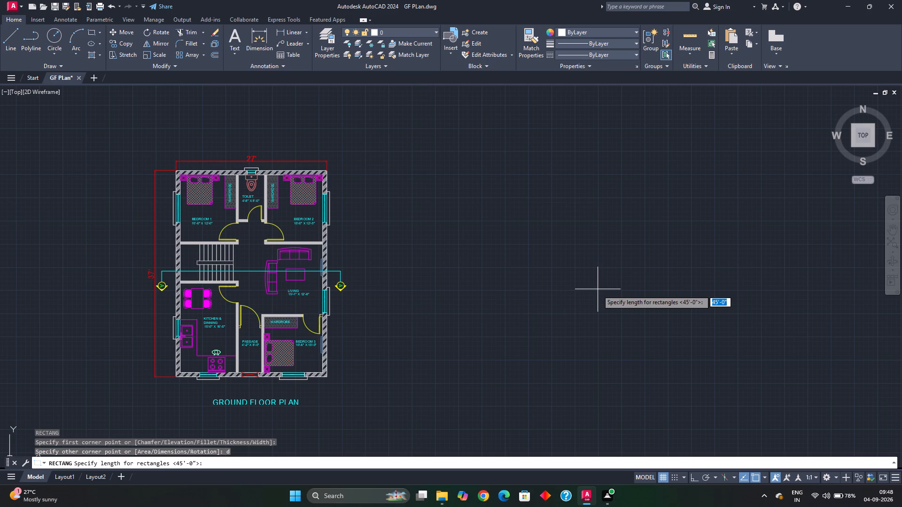
text(35')
key(Return)
text(45')
key(Return)
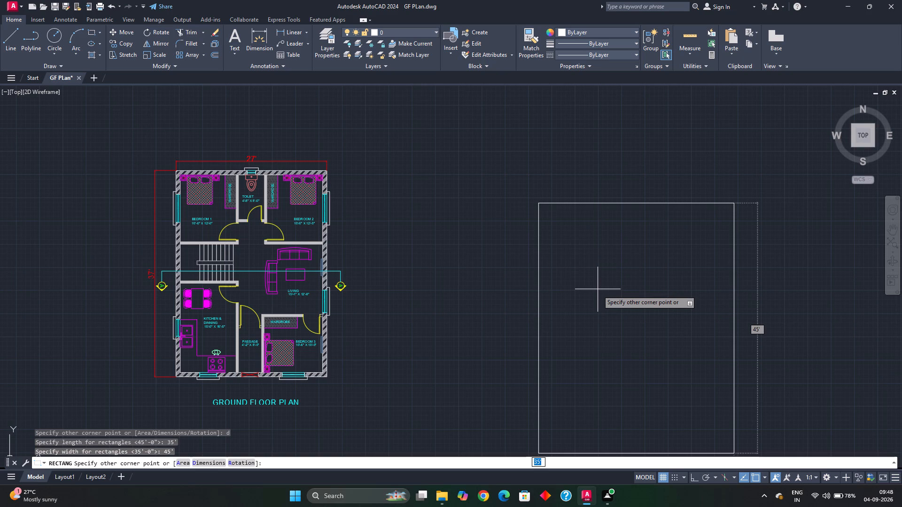
middle_drag(598, 290, 587, 194)
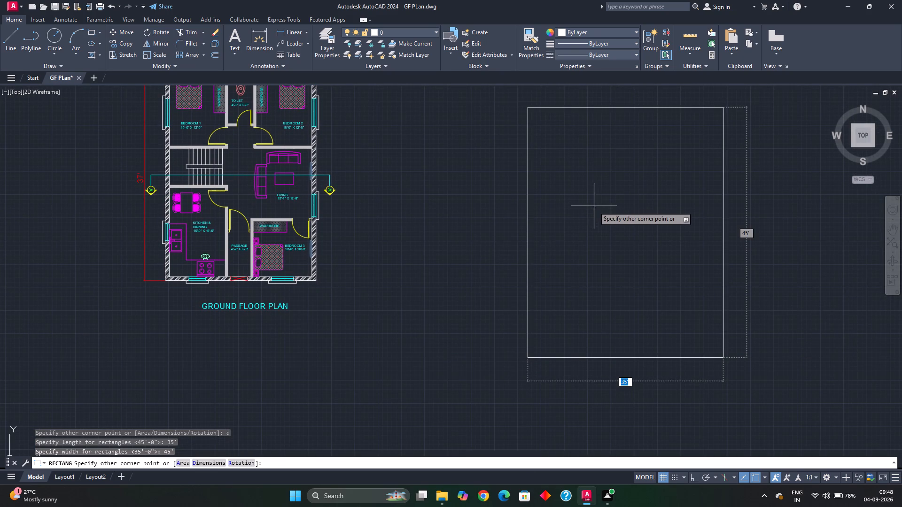
click(599, 226)
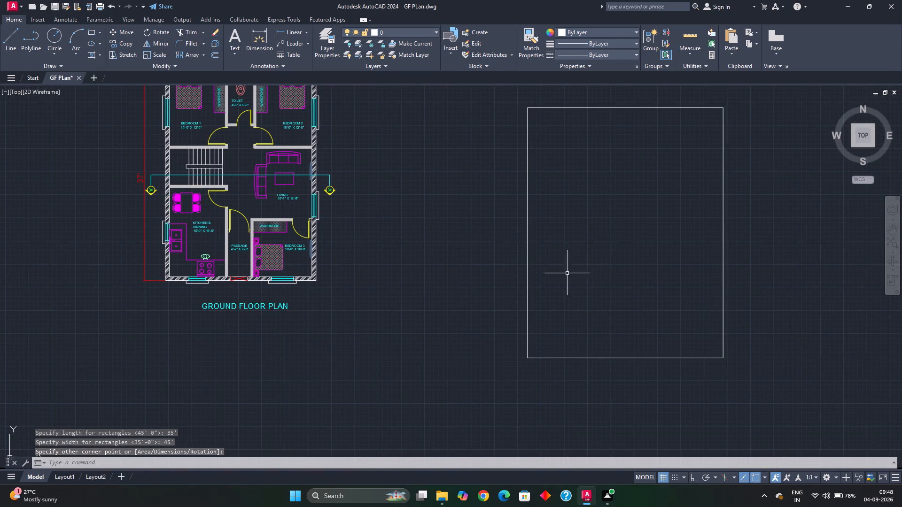
Explode the new 35' by 45' rectangle into separate lines.
middle_drag(436, 246, 435, 263)
middle_drag(438, 274, 430, 309)
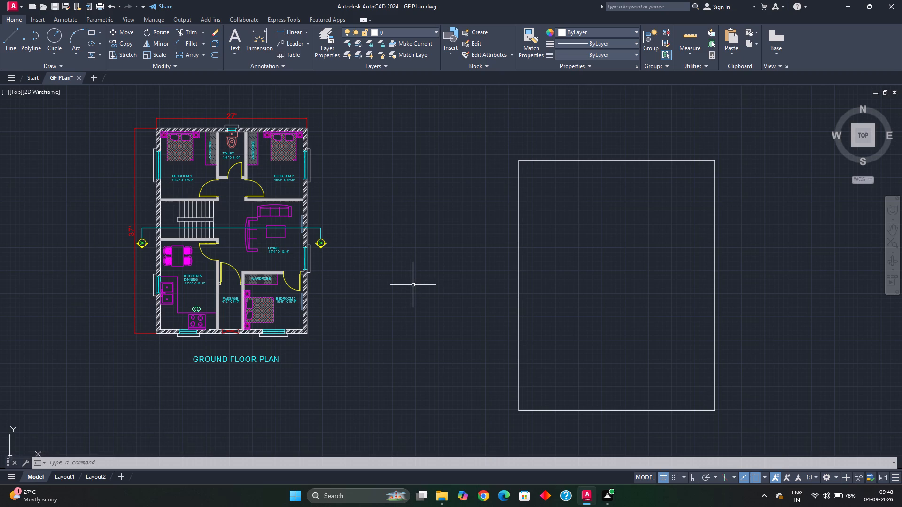
click(475, 130)
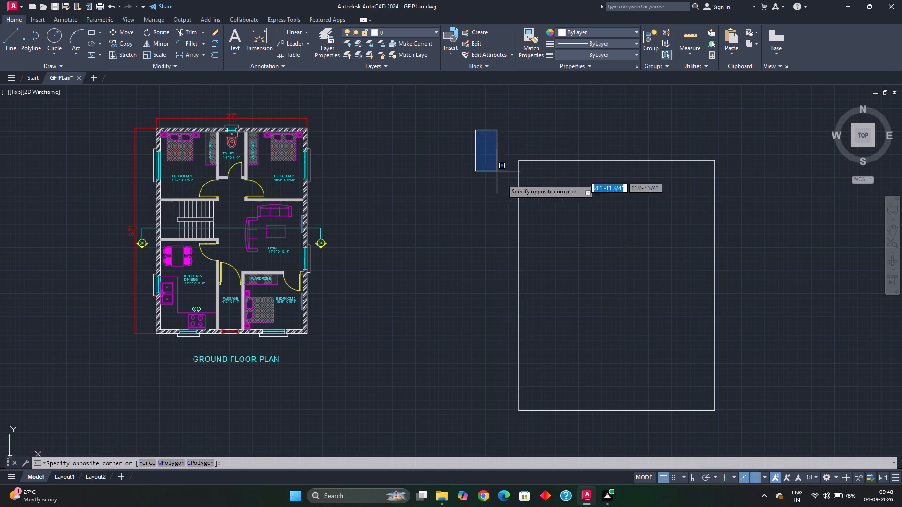
click(744, 416)
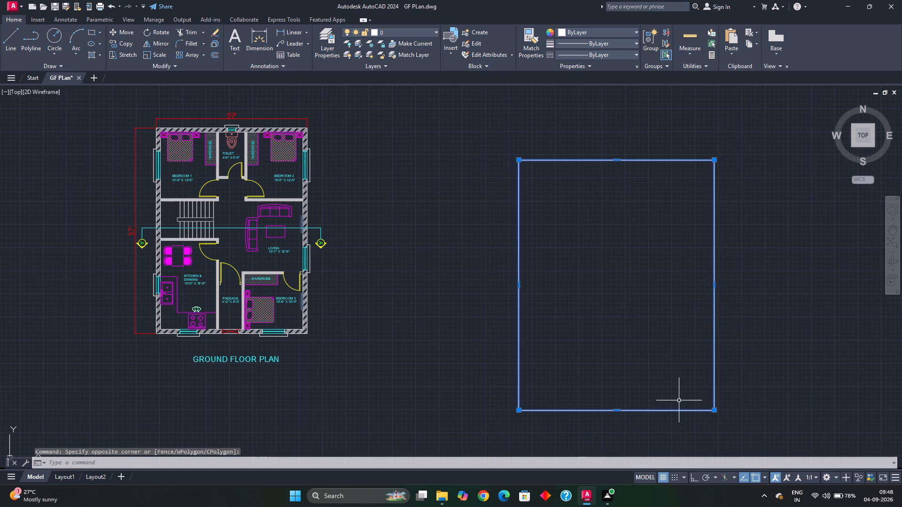
key(x)
key(Return)
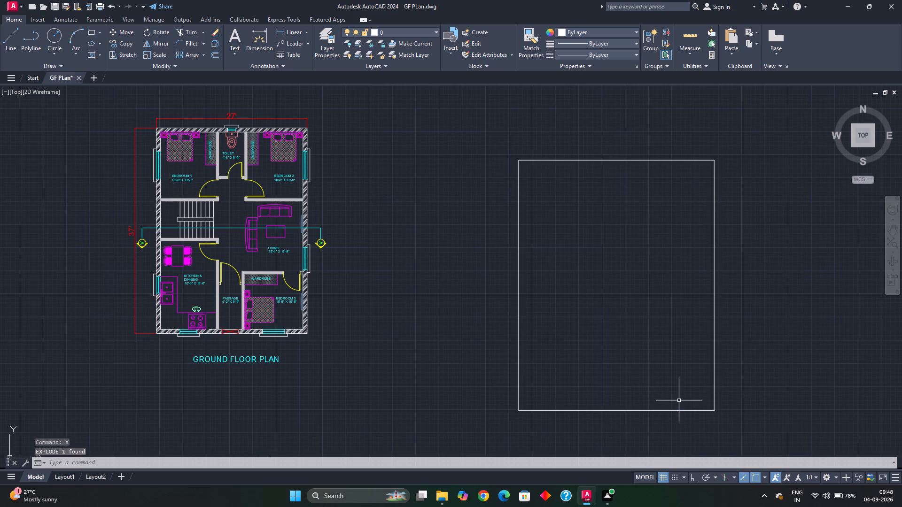
key(Escape)
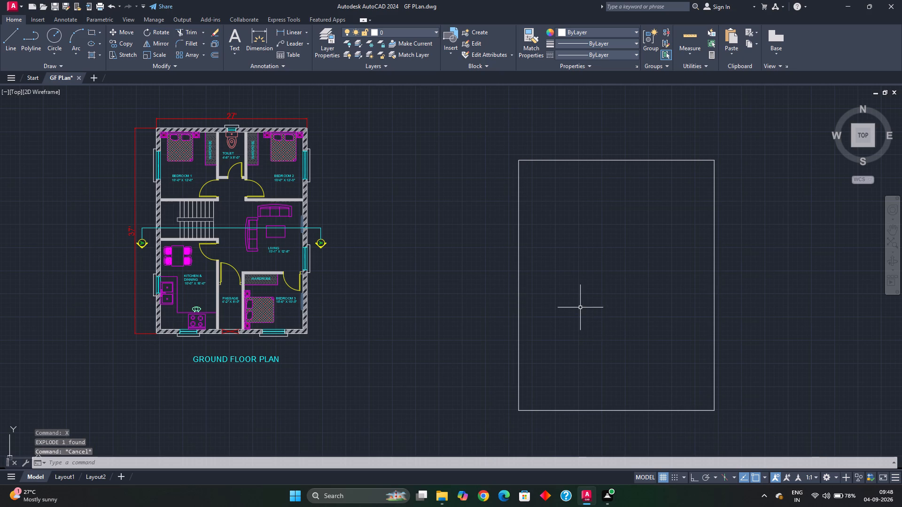
Offset all four sides of the exploded rectangle inward by 9" to form the outer wall thickness.
key(o)
key(Return)
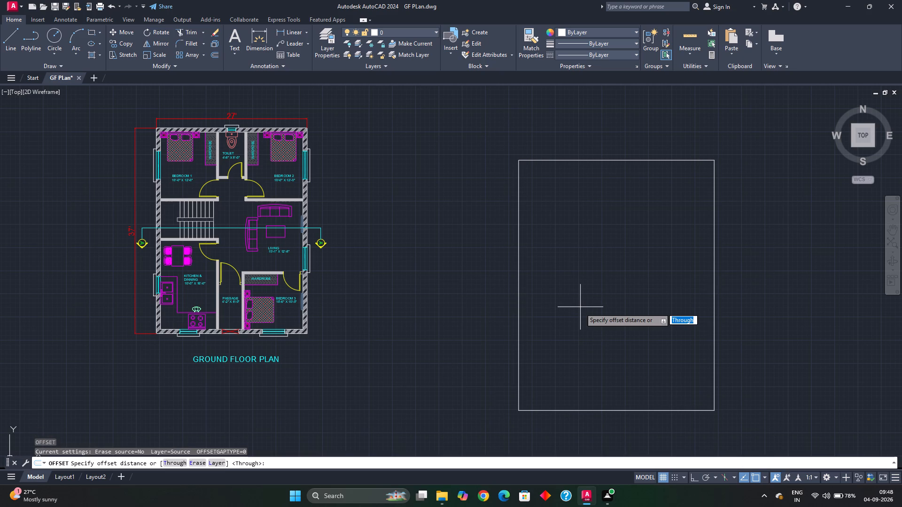
text(9")
key(Return)
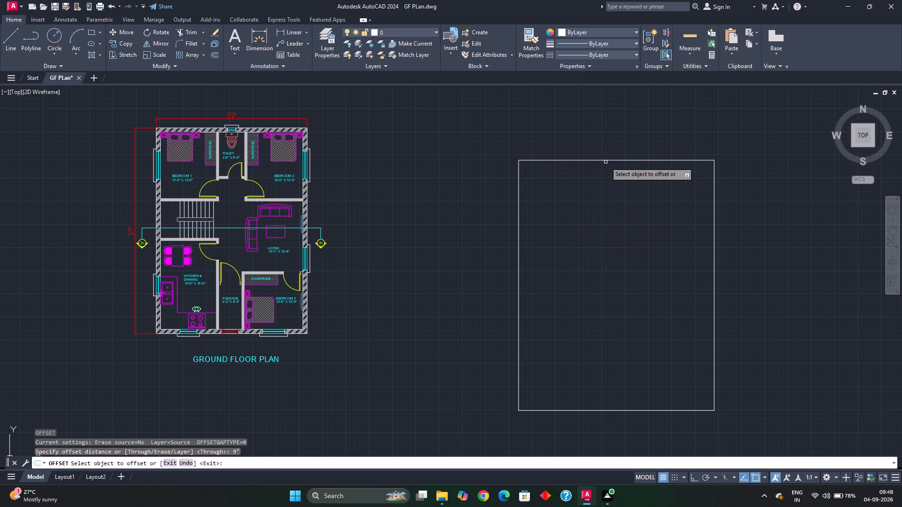
click(607, 161)
click(607, 169)
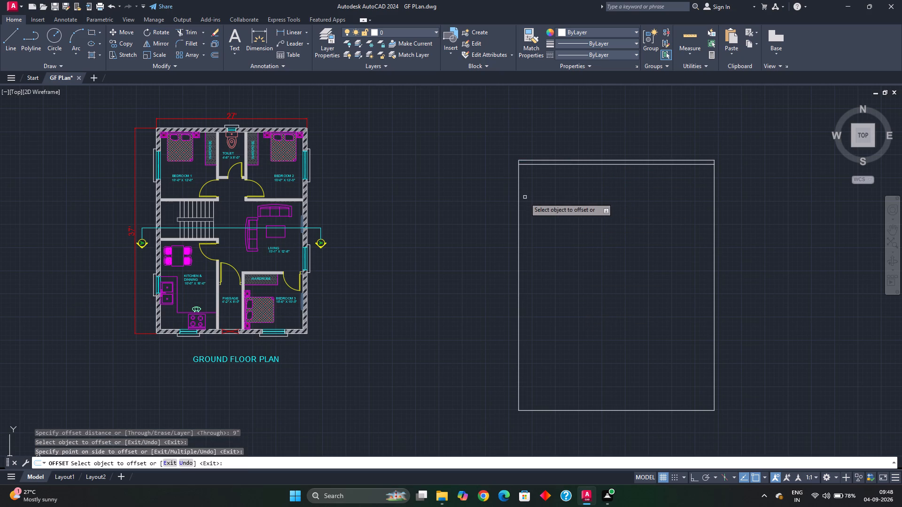
click(520, 203)
click(548, 200)
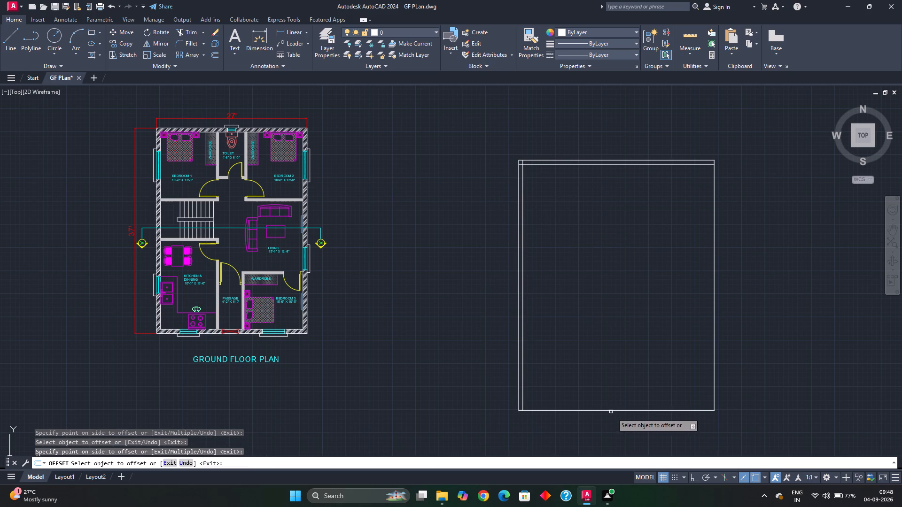
click(612, 413)
click(619, 394)
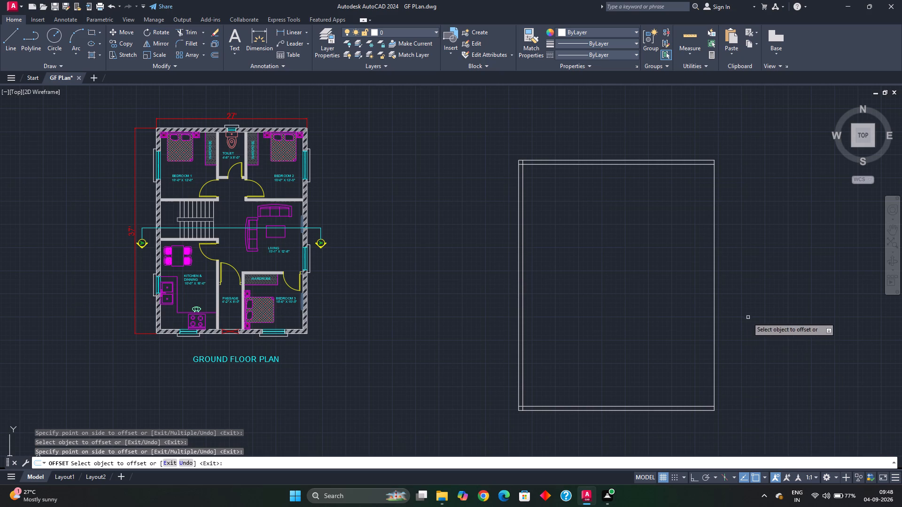
click(714, 334)
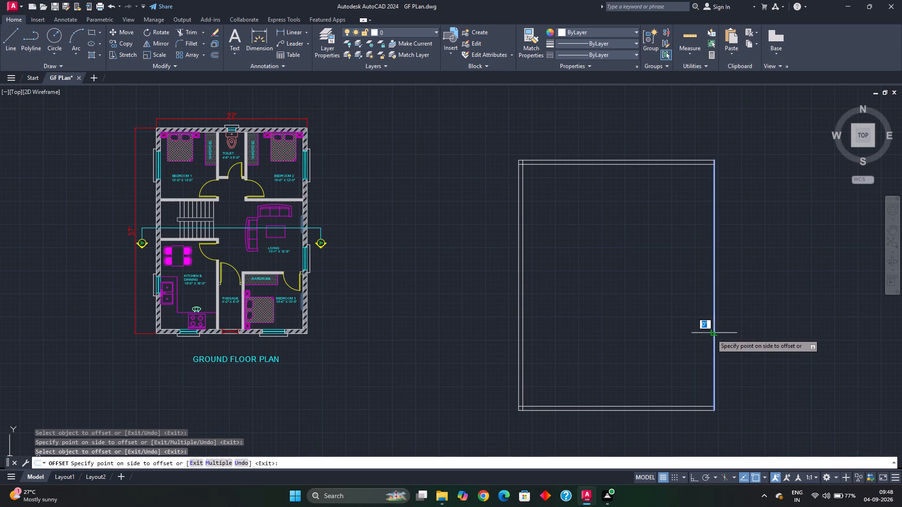
click(695, 333)
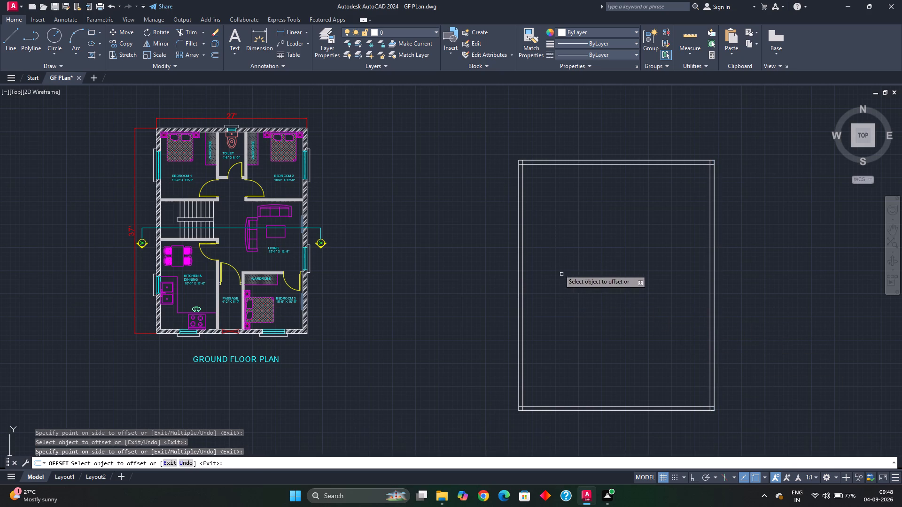
middle_drag(542, 179, 551, 247)
key(Escape)
Trim the overlapping inner wall lines at the two upper corners of the 35' by 45' outline.
key(t)
key(r)
key(space)
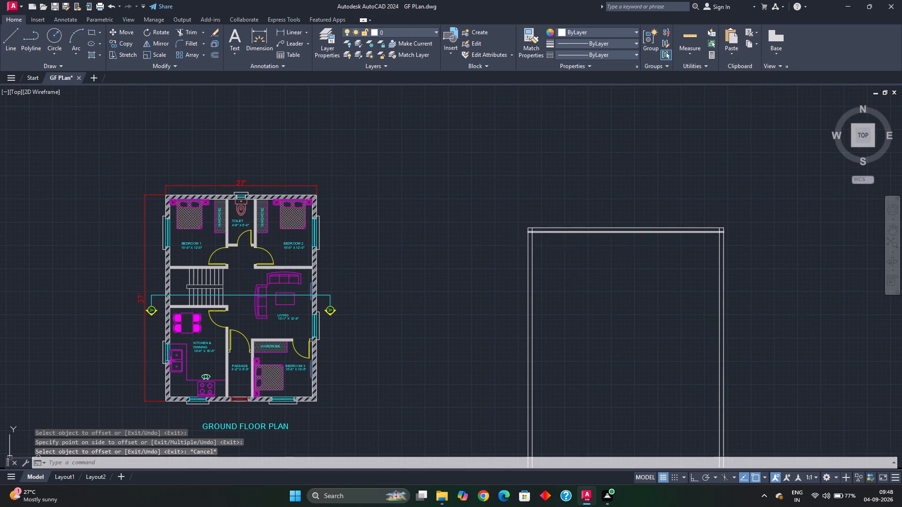
scroll(525, 232, up, 4)
click(558, 222)
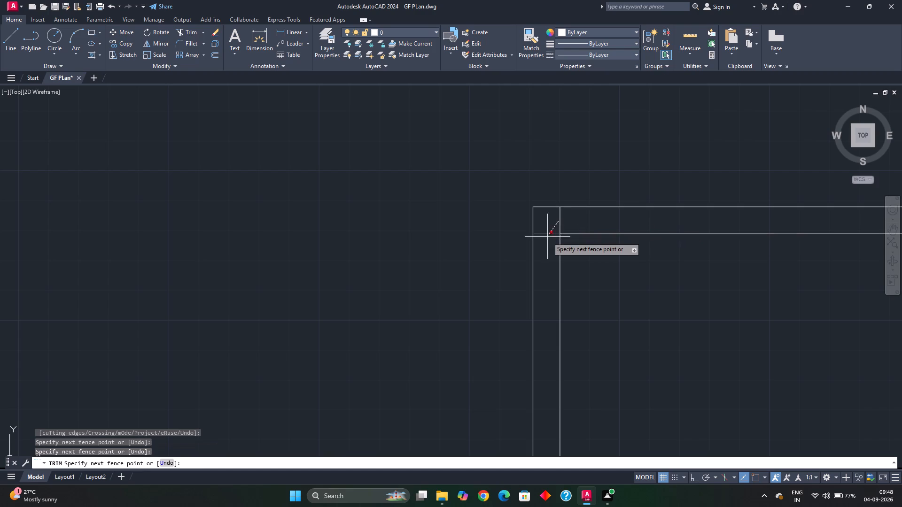
drag(543, 244, 547, 238)
drag(559, 219, 565, 216)
scroll(590, 236, down, 3)
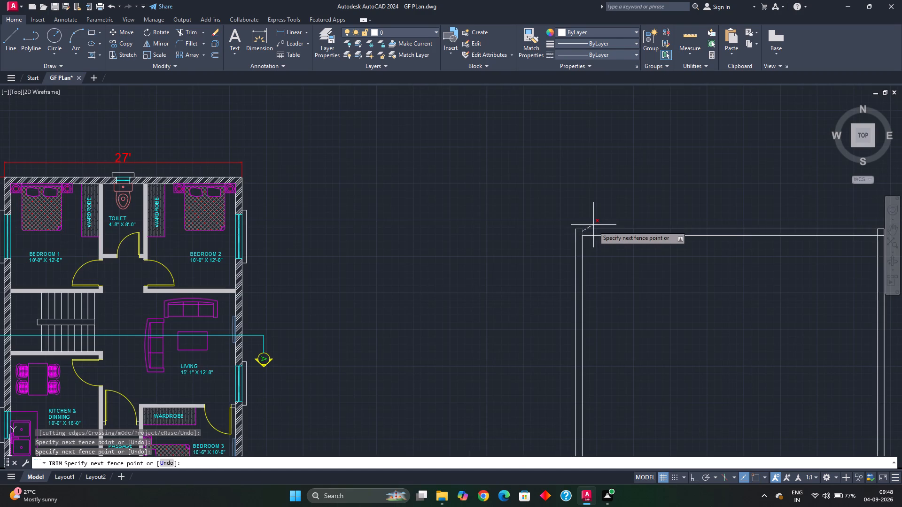
click(594, 234)
scroll(632, 255, down, 1)
middle_drag(633, 255, 517, 246)
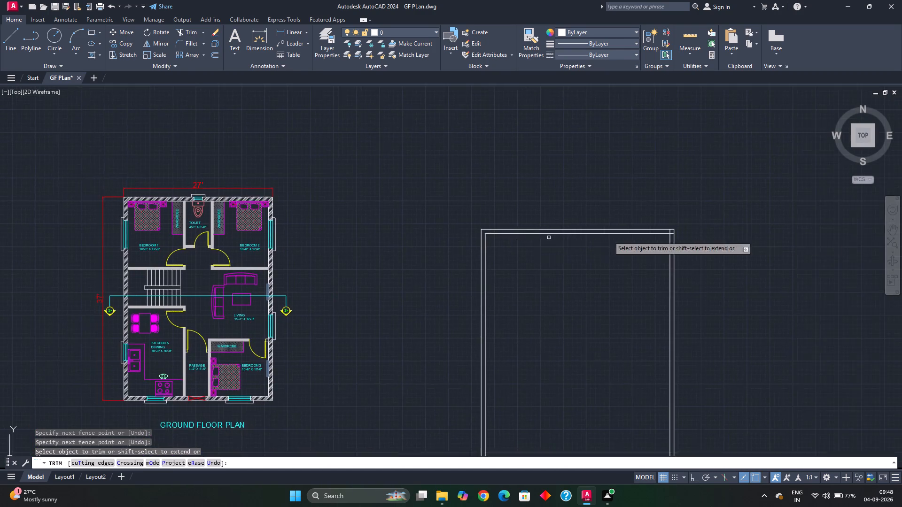
scroll(708, 234, up, 3)
scroll(587, 218, up, 3)
drag(511, 283, 512, 307)
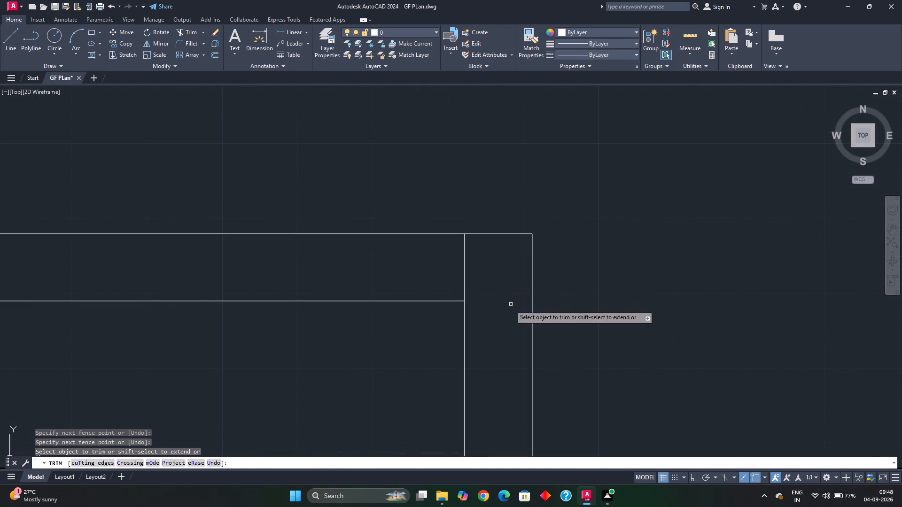
drag(499, 262, 430, 267)
Trim the overlapping inner wall lines at the two lower corners of the outline.
scroll(430, 267, down, 3)
middle_drag(406, 323, 415, 184)
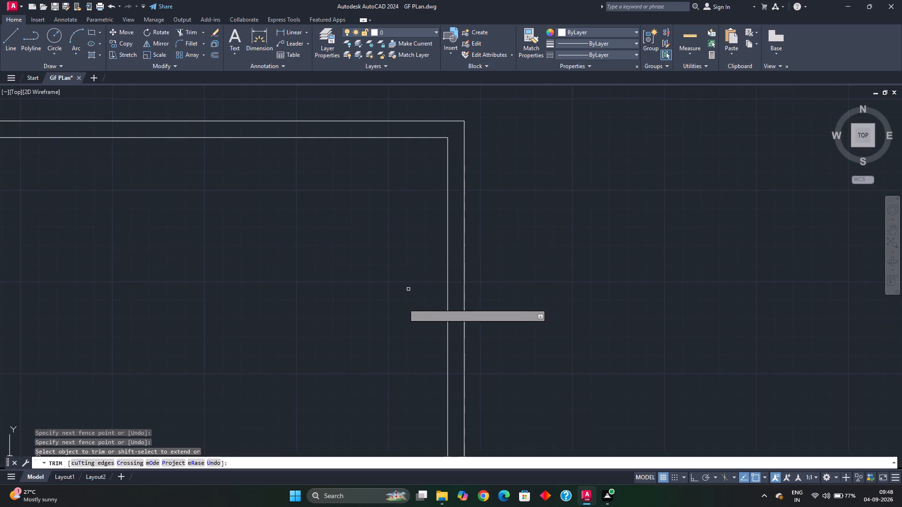
scroll(401, 311, down, 2)
middle_drag(381, 336, 418, 202)
middle_drag(387, 306, 393, 207)
middle_drag(379, 336, 393, 227)
scroll(466, 310, up, 1)
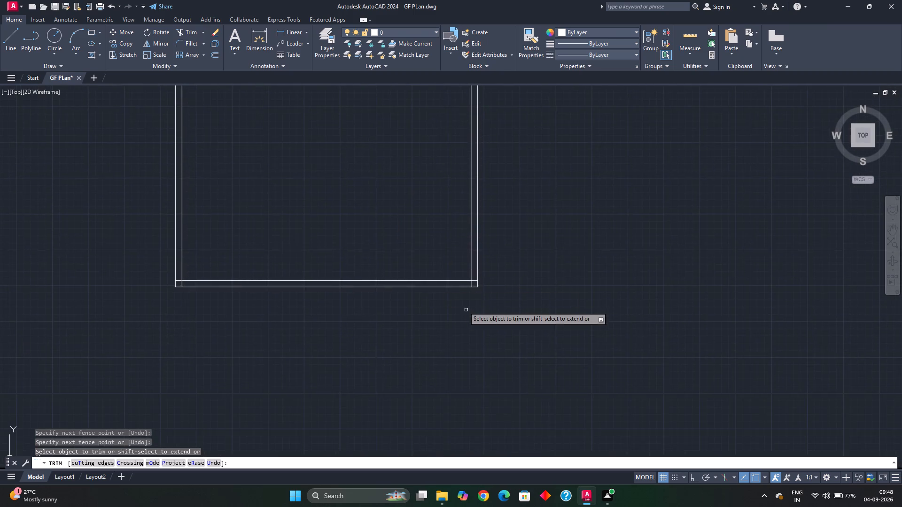
scroll(464, 307, up, 4)
middle_drag(474, 273, 474, 335)
click(532, 157)
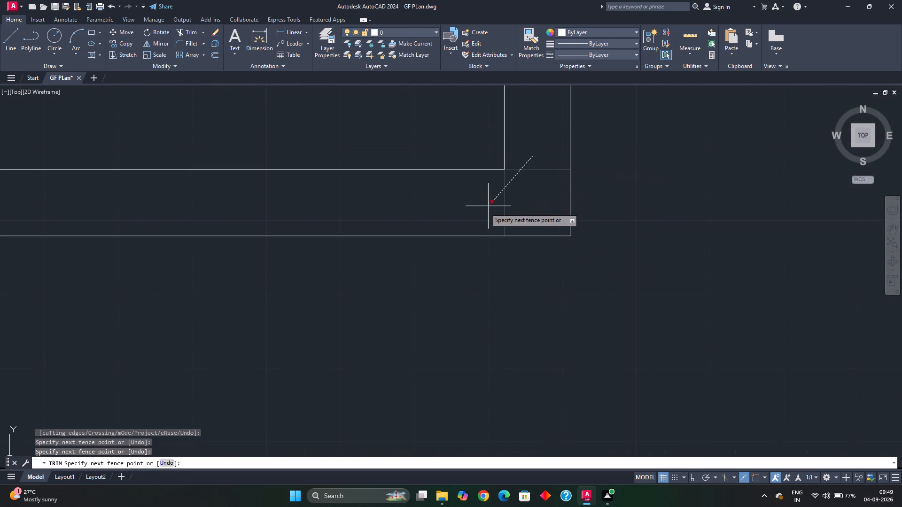
click(485, 208)
scroll(485, 212, down, 5)
middle_drag(456, 238, 681, 242)
scroll(435, 238, up, 3)
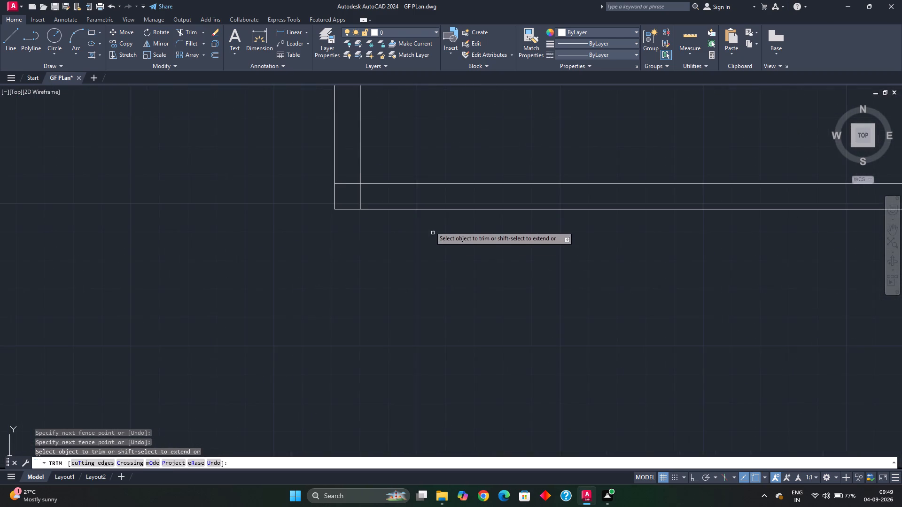
scroll(371, 203, up, 3)
drag(301, 114, 360, 188)
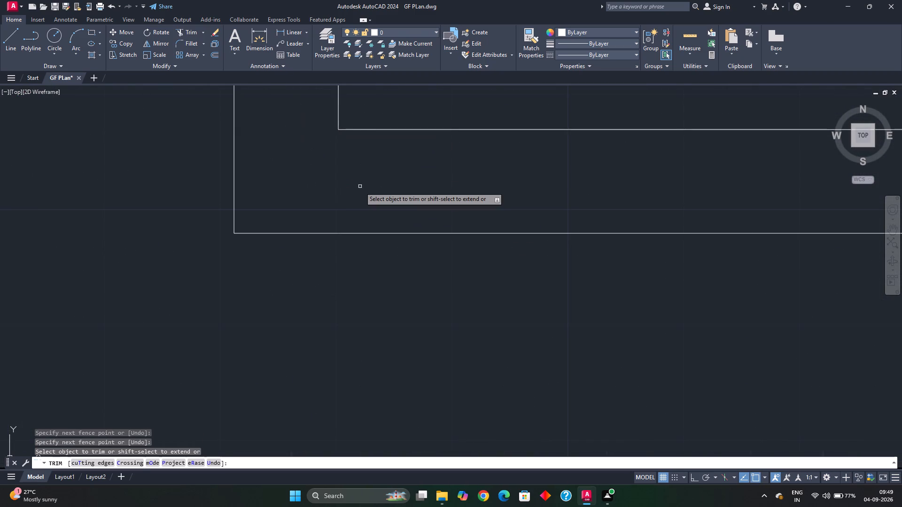
scroll(360, 187, down, 7)
middle_drag(412, 146, 418, 292)
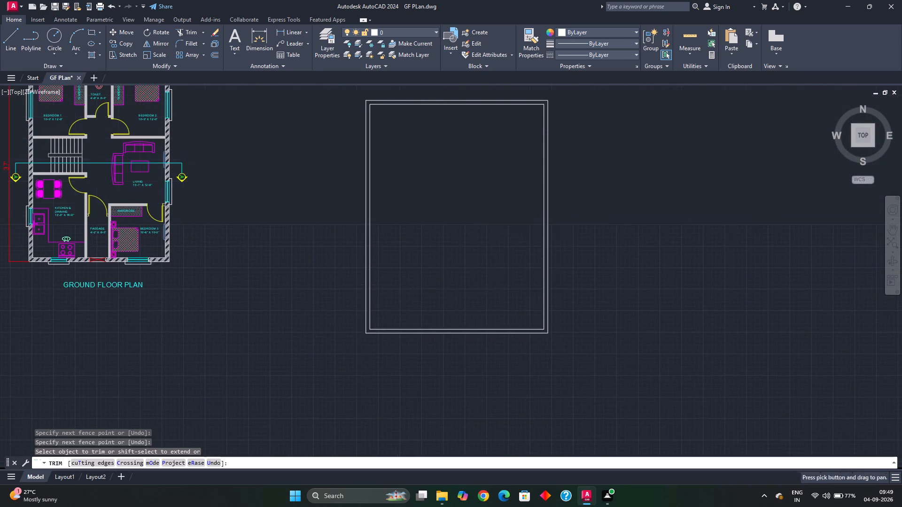
middle_drag(433, 197, 433, 226)
key(Escape)
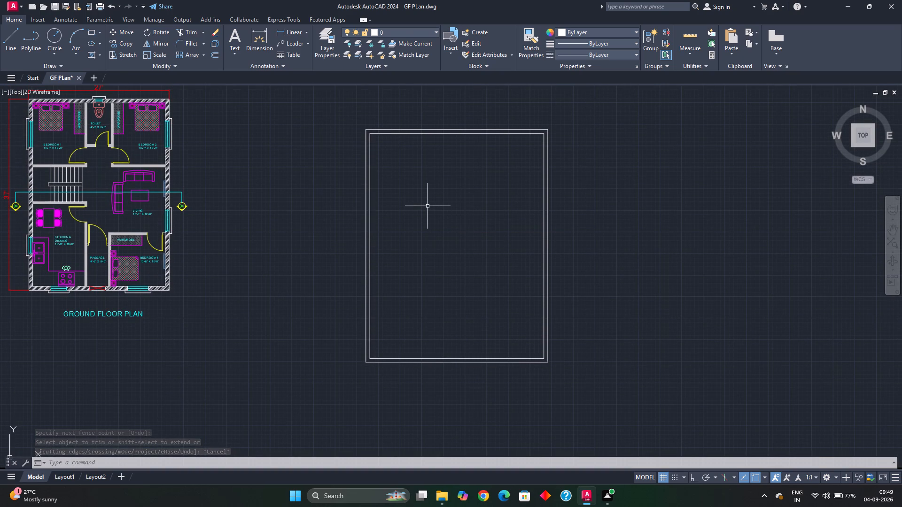
Offset the inner lines of the top and left outer walls 12' into the plan for the upper-left room.
key(o)
key(Return)
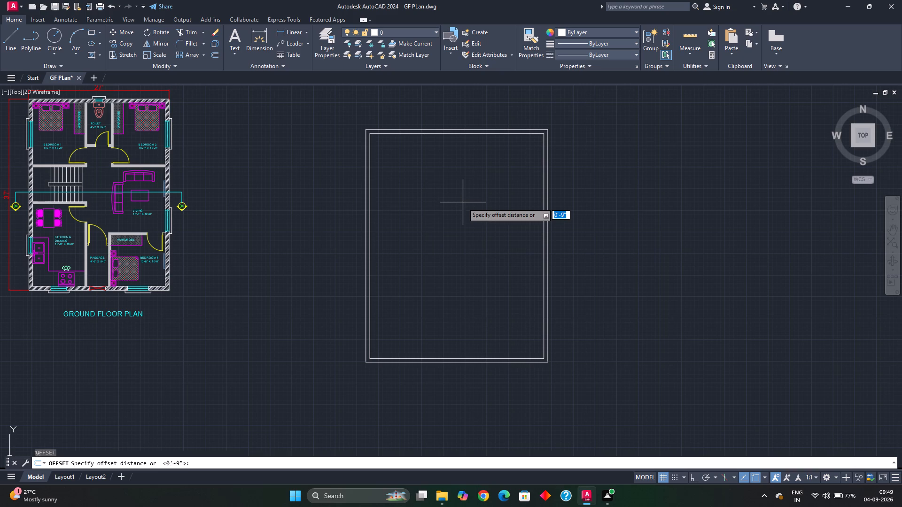
text(12')
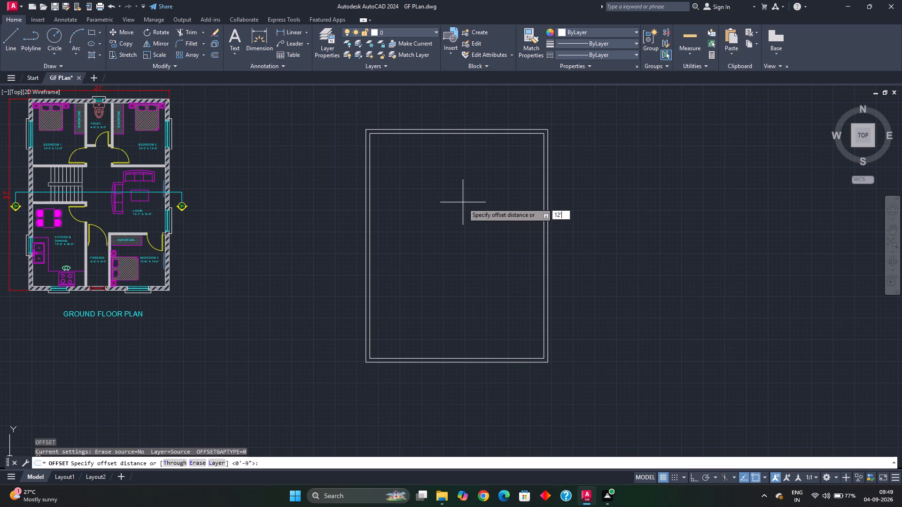
key(Return)
scroll(396, 132, up, 3)
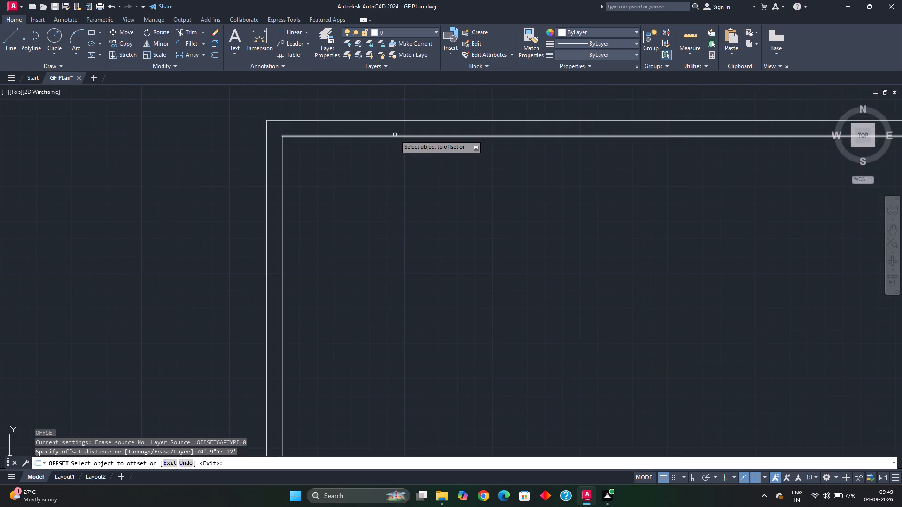
click(395, 135)
click(405, 210)
click(280, 258)
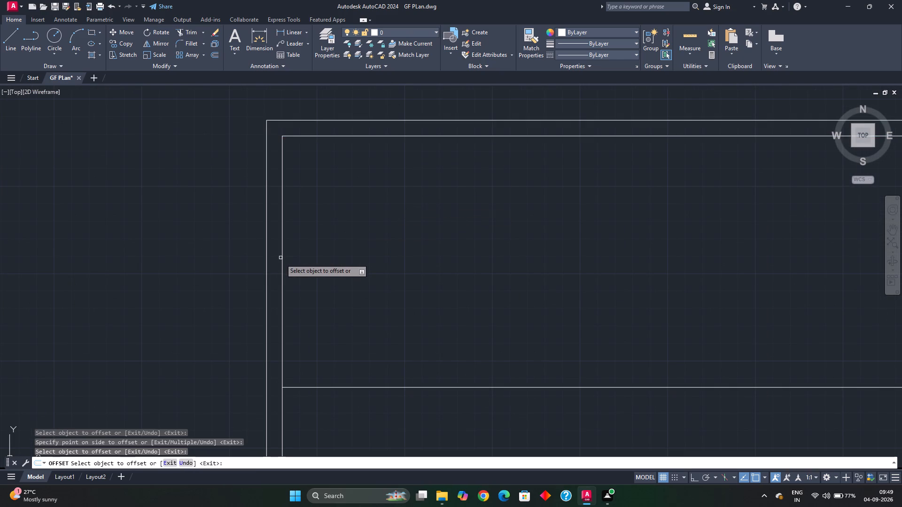
click(283, 259)
click(365, 267)
Offset the new horizontal room line 5" downward and the vertical one 5" to the right for the partition thickness.
scroll(393, 276, down, 1)
middle_drag(393, 276, 394, 273)
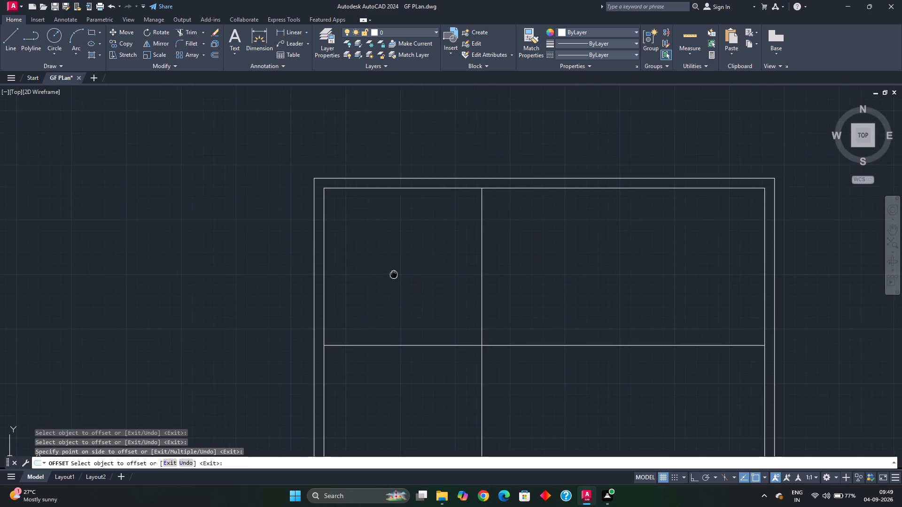
middle_drag(394, 273, 393, 249)
click(420, 320)
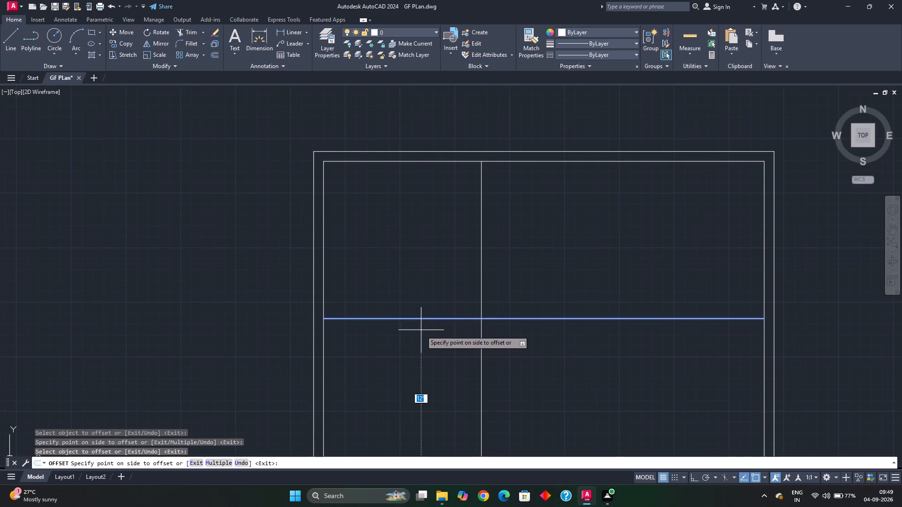
text(5")
key(Return)
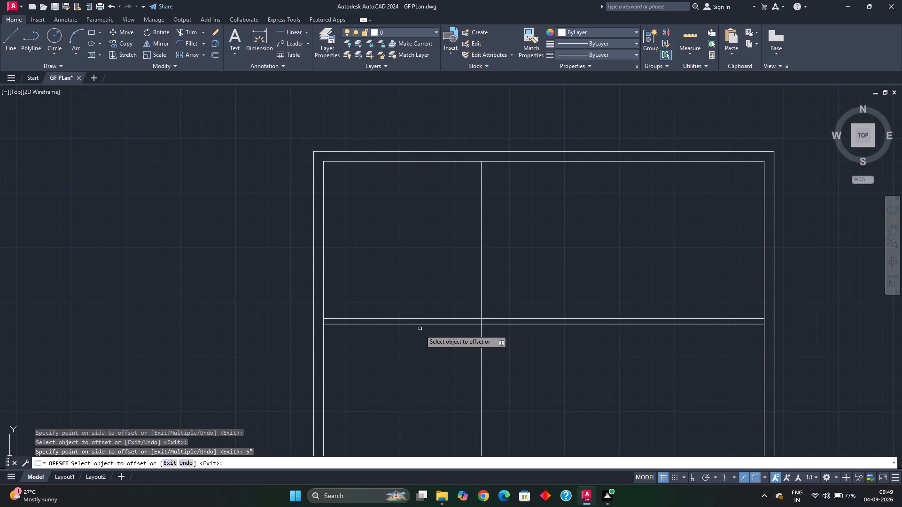
click(482, 290)
key(5)
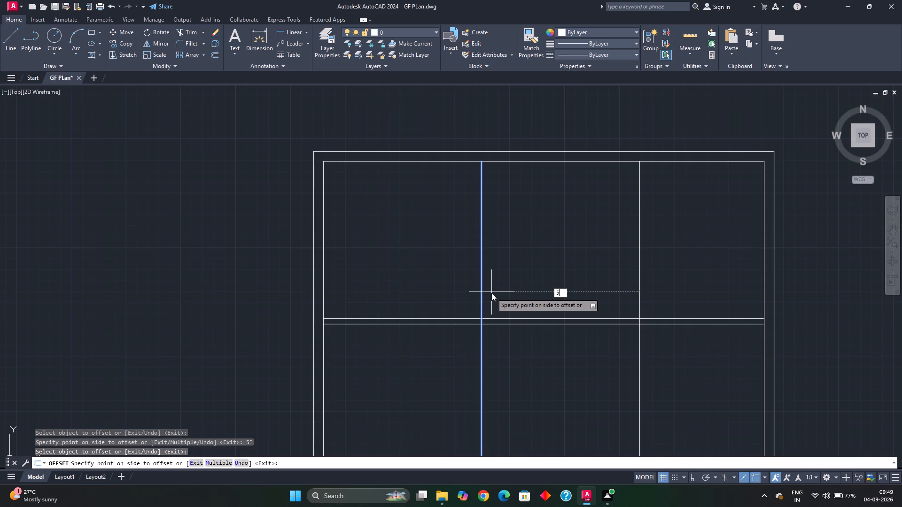
key(shift+quotedbl)
key(Return)
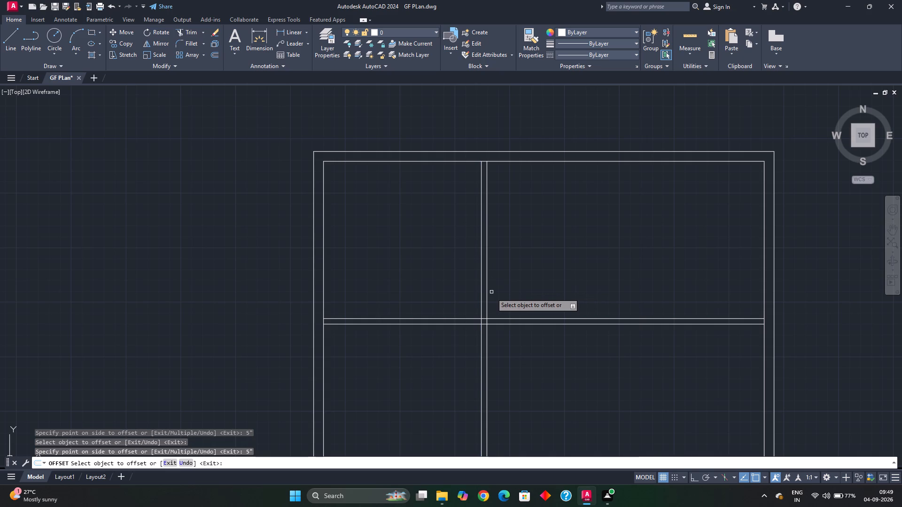
key(Escape)
Trim the partition lines beyond their crossing and clean their corner, leaving an enclosed 12' by 12' upper-left room.
text(tr)
key(space)
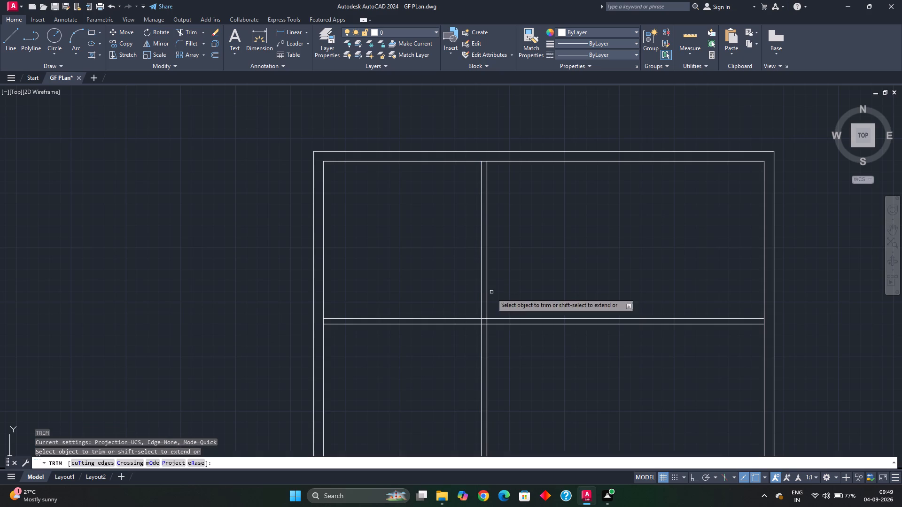
drag(542, 300, 433, 386)
scroll(464, 346, up, 3)
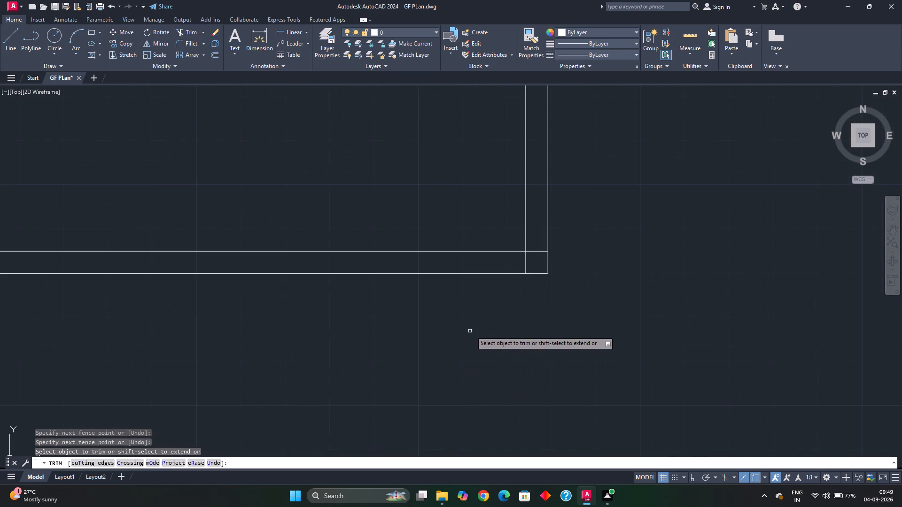
drag(542, 241, 521, 261)
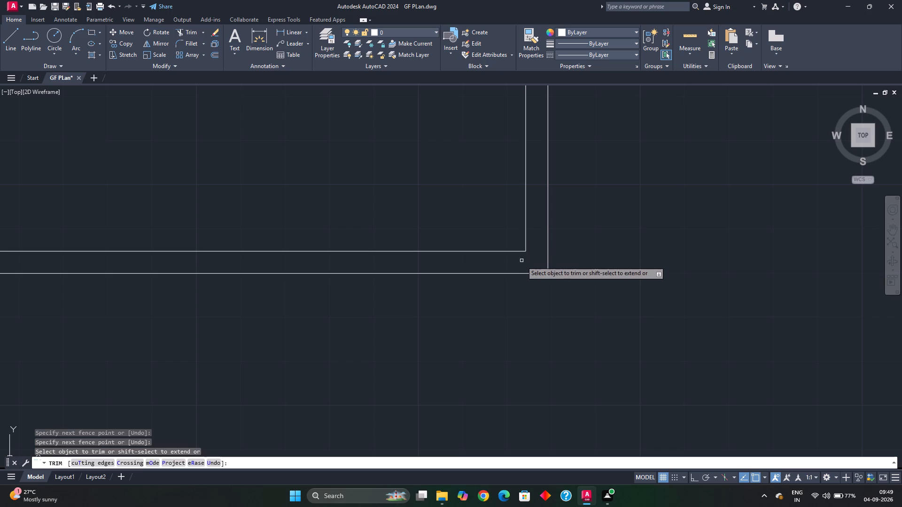
scroll(560, 265, down, 2)
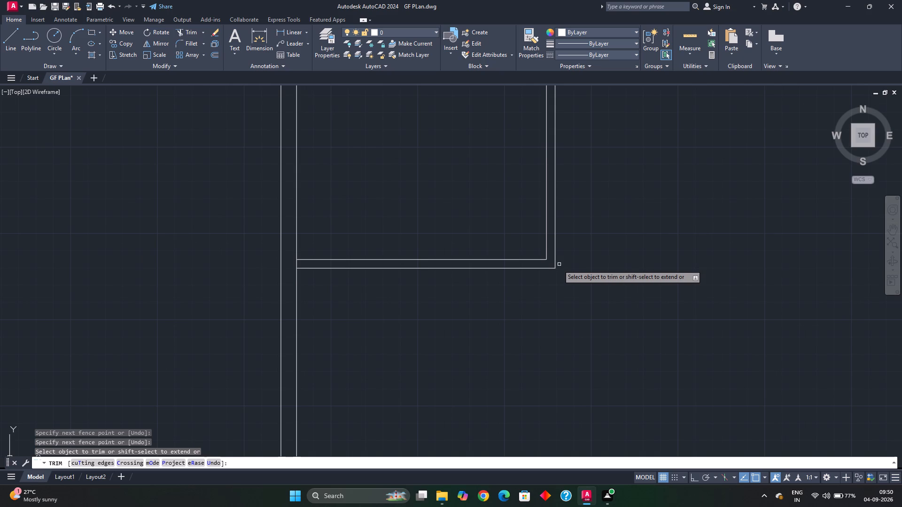
key(Escape)
Offset the outer vertical partition line of the upper-left room 11' to the right.
middle_drag(635, 243, 579, 305)
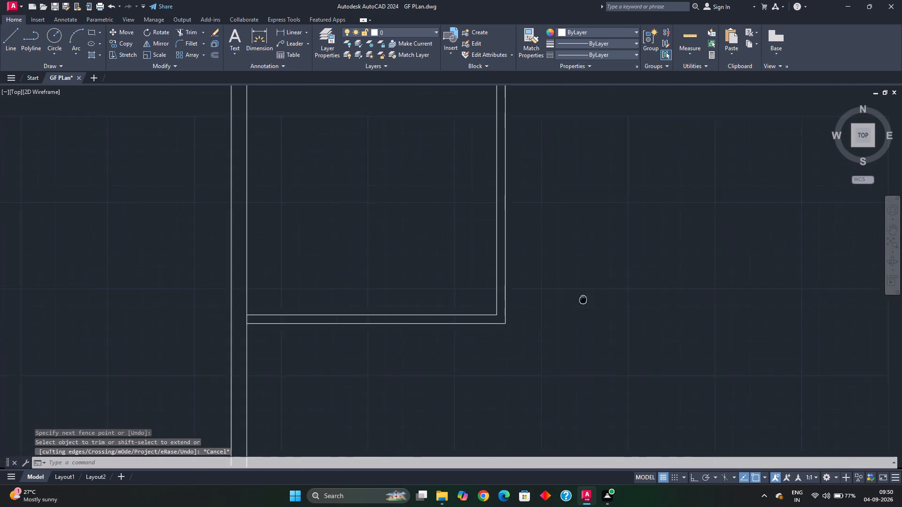
middle_drag(579, 305, 549, 329)
key(o)
key(Return)
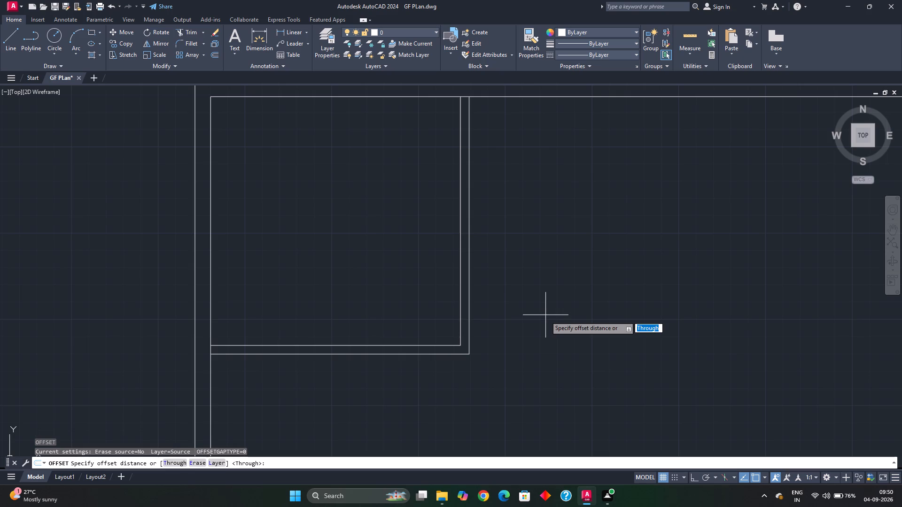
text(11)
key(apostrophe)
key(Return)
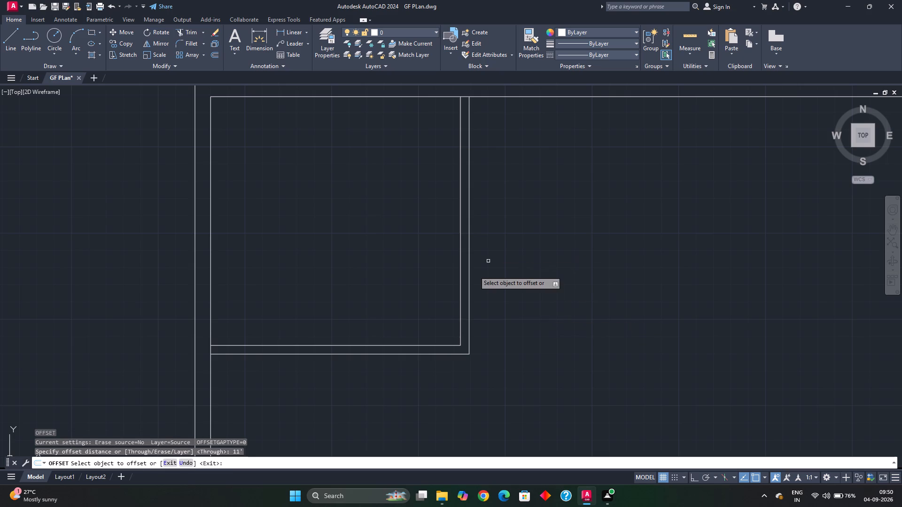
click(469, 270)
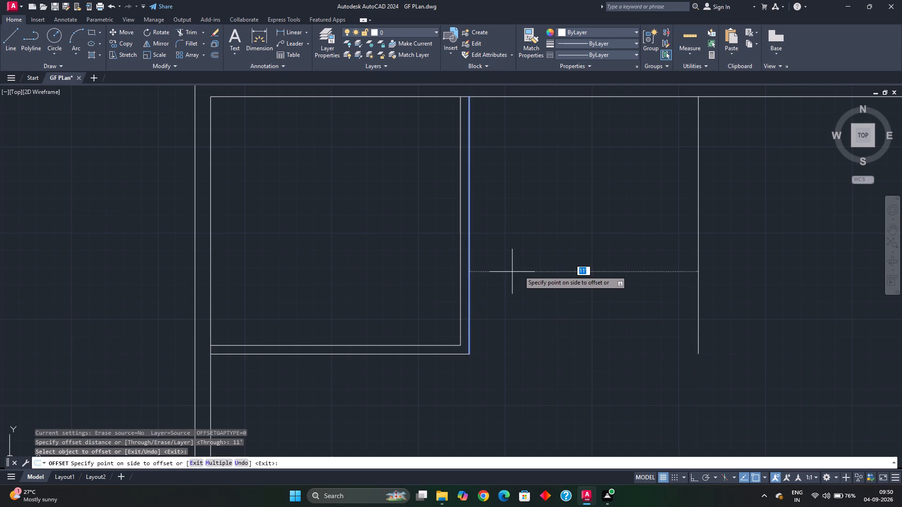
click(532, 264)
Offset the new vertical line 5" to the right to form the second partition's thickness.
middle_drag(599, 264, 402, 286)
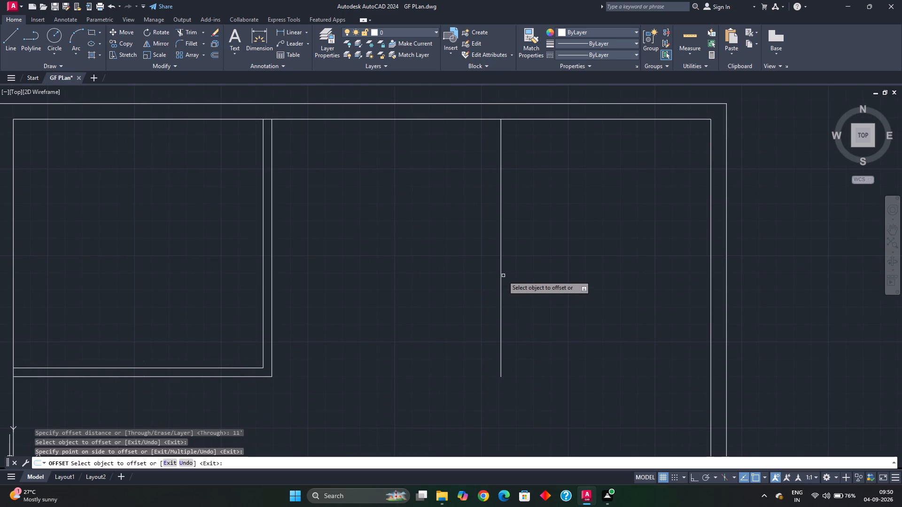
click(501, 269)
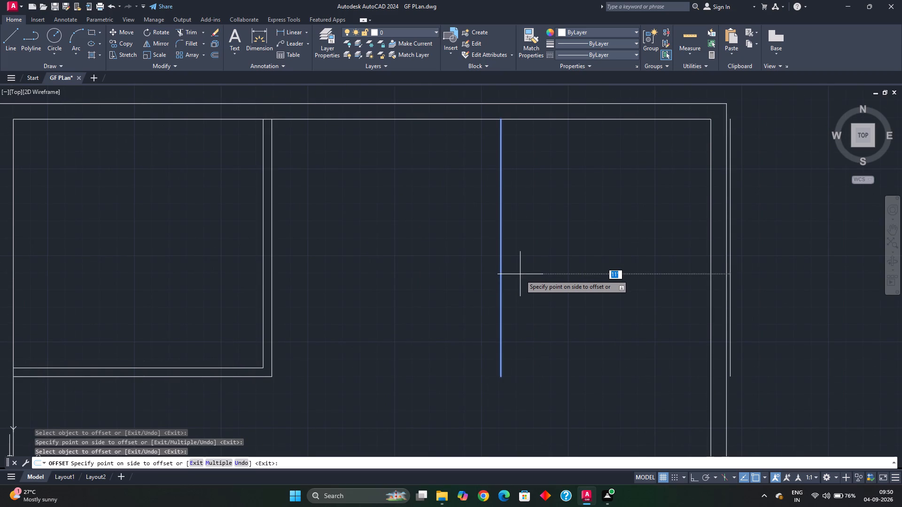
text(5")
key(Return)
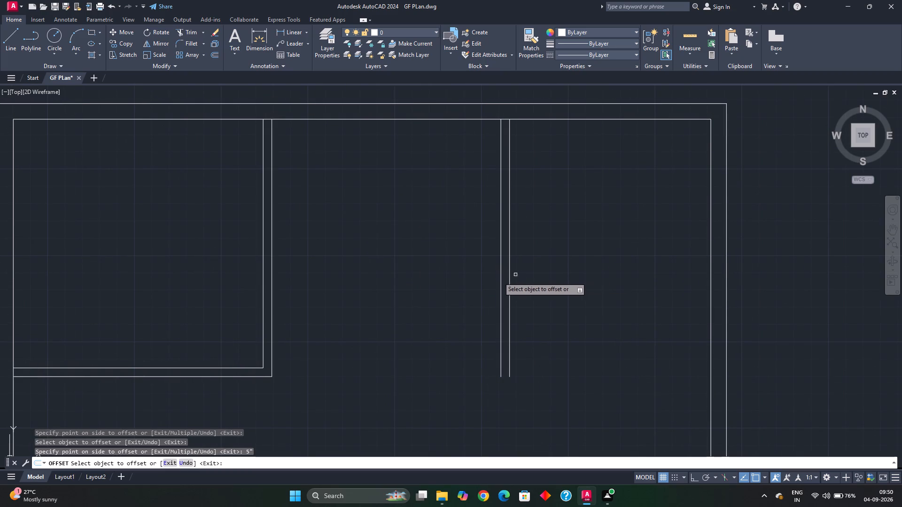
Offset the top wall's inner line 5'10" downward, and offset the resulting line 5" further down for the partition thickness.
click(380, 118)
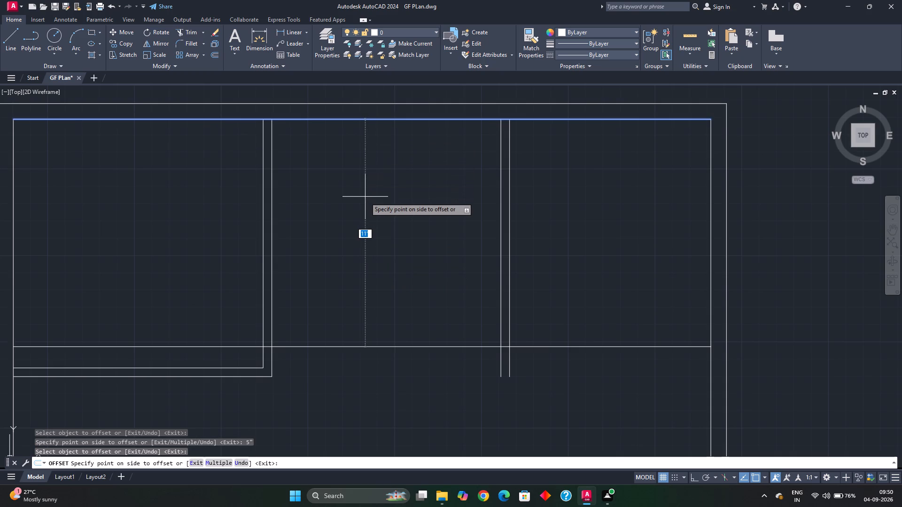
key(5)
text('10)
key(shift+quotedbl)
key(Return)
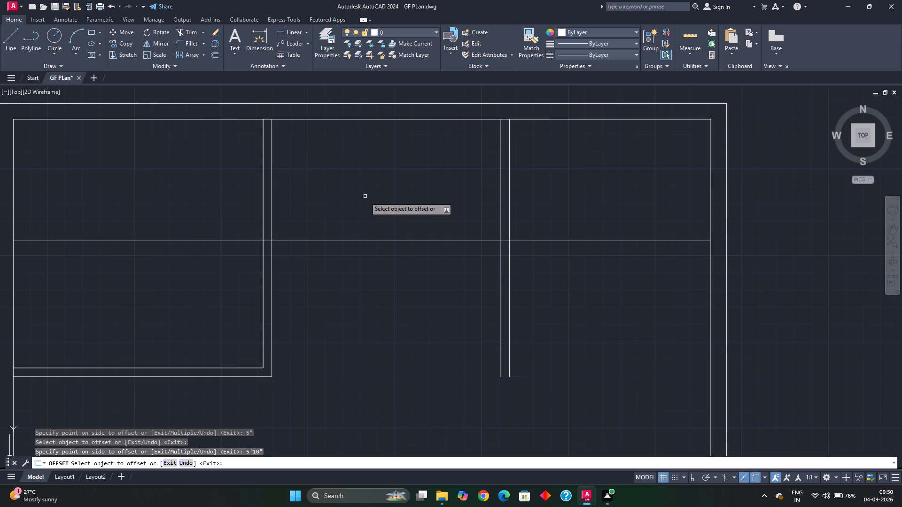
click(410, 241)
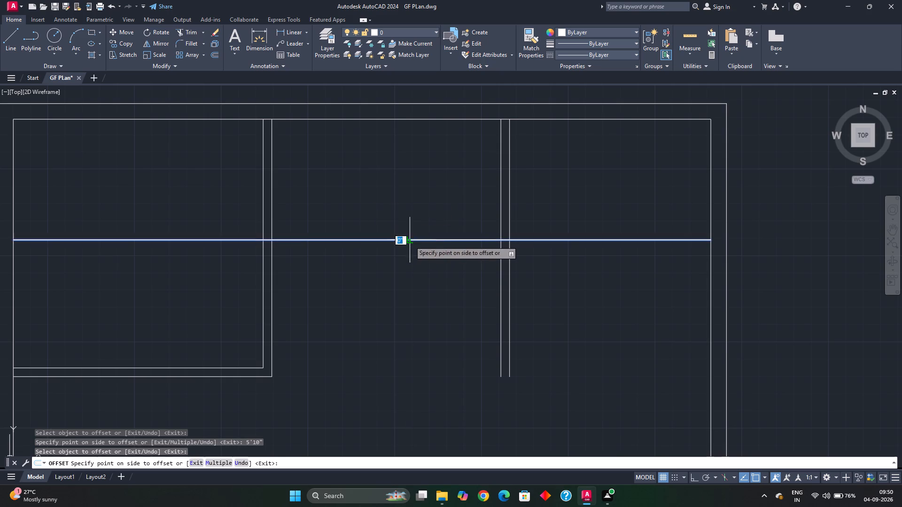
text(5")
key(Return)
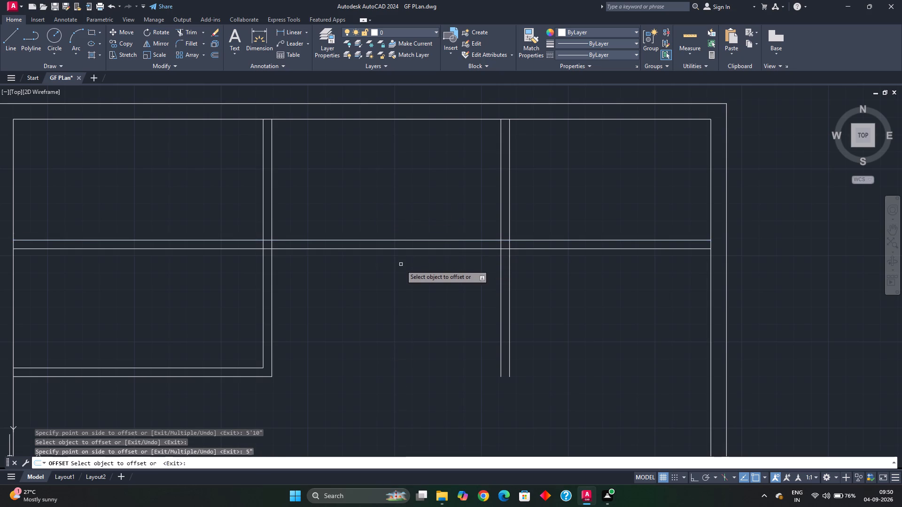
key(Escape)
Trim the new horizontal partition lines out of the upper-left room and open their T-junction with the first vertical partition.
text(tr)
key(space)
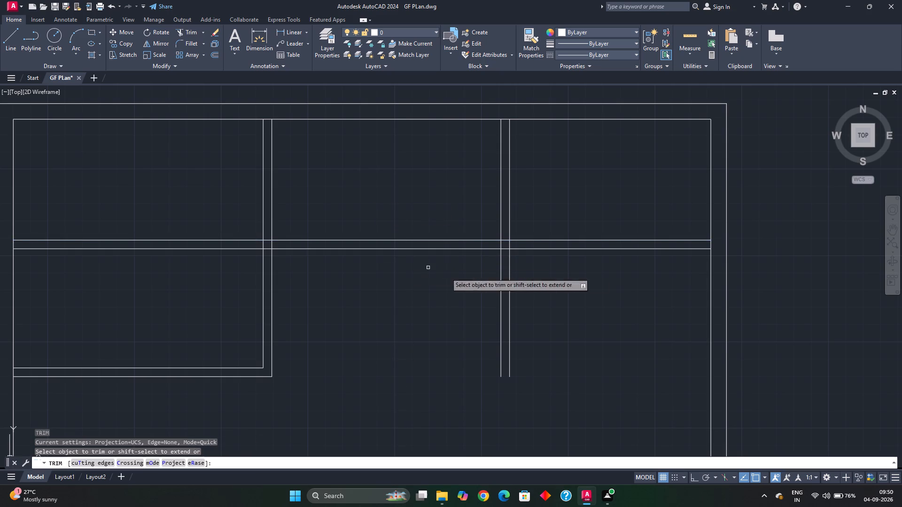
scroll(522, 258, up, 3)
scroll(285, 255, down, 3)
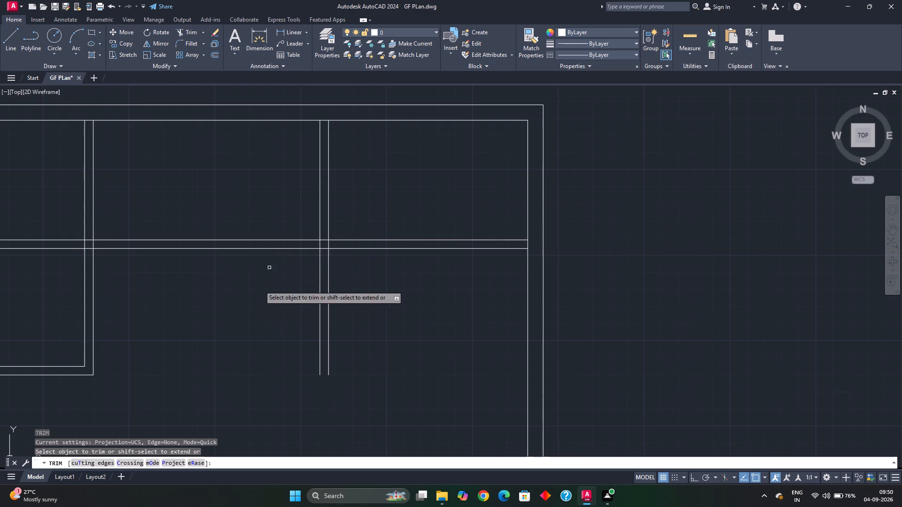
middle_drag(257, 301, 454, 257)
scroll(280, 192, up, 3)
drag(299, 201, 300, 234)
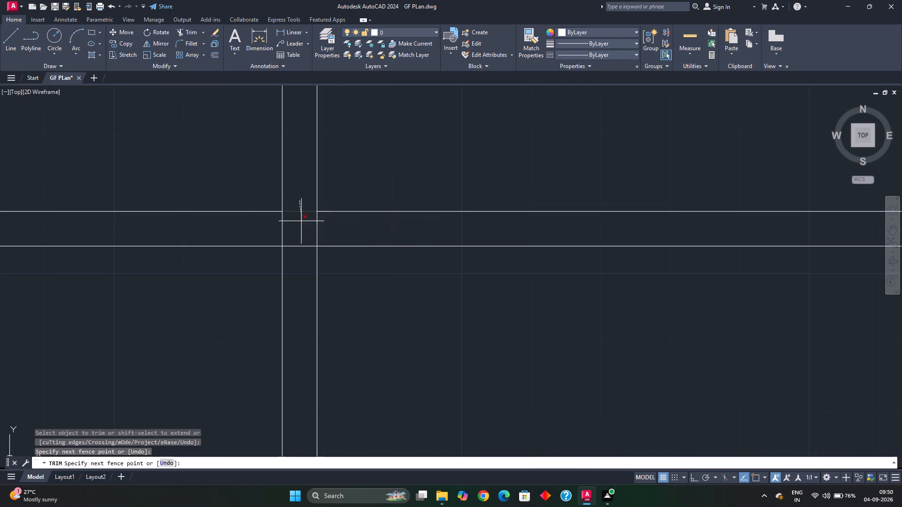
drag(300, 234, 300, 269)
drag(190, 154, 155, 308)
scroll(155, 303, down, 3)
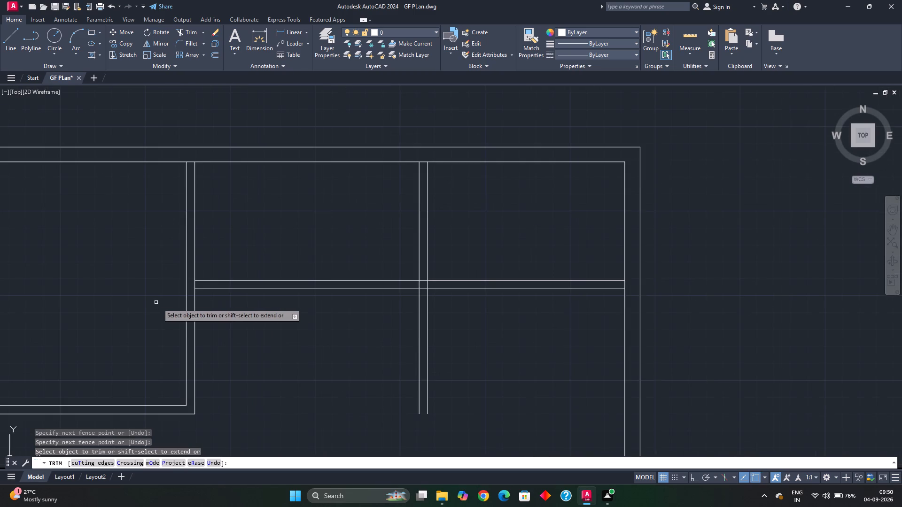
middle_drag(236, 307, 397, 290)
scroll(359, 293, up, 2)
click(346, 232)
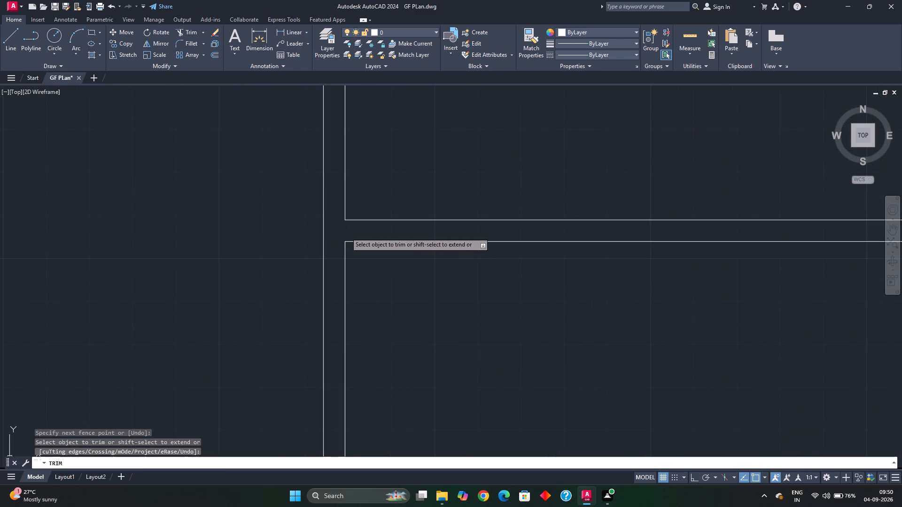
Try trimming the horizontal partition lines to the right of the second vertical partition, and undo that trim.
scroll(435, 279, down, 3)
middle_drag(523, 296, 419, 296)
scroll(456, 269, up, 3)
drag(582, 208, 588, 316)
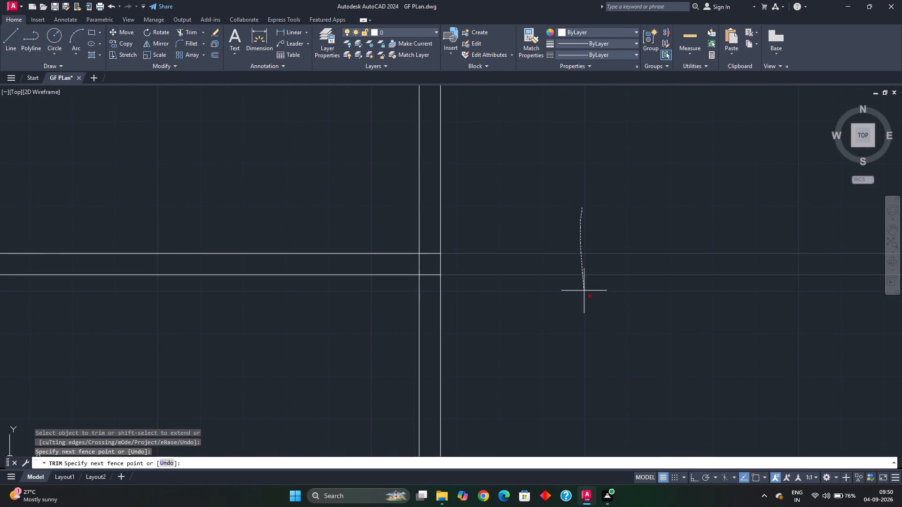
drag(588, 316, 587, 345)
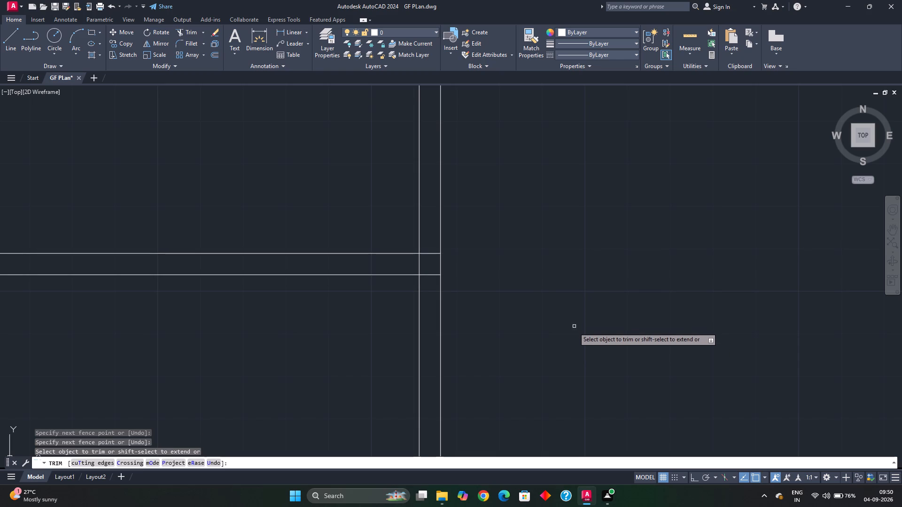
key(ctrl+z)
Trim the overlapping line segments inside the crossing of the horizontal partition and the second vertical partition.
scroll(457, 261, down, 3)
middle_drag(489, 270, 488, 271)
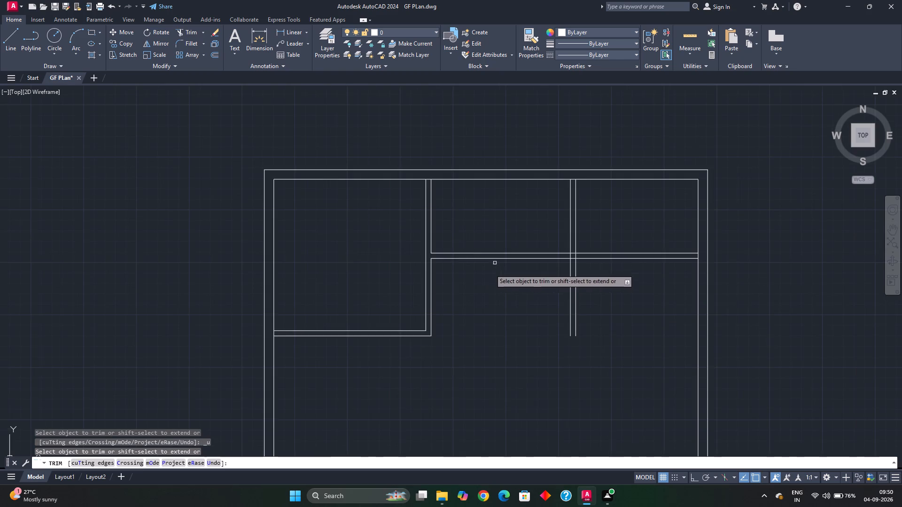
middle_drag(488, 271, 397, 285)
scroll(477, 268, up, 6)
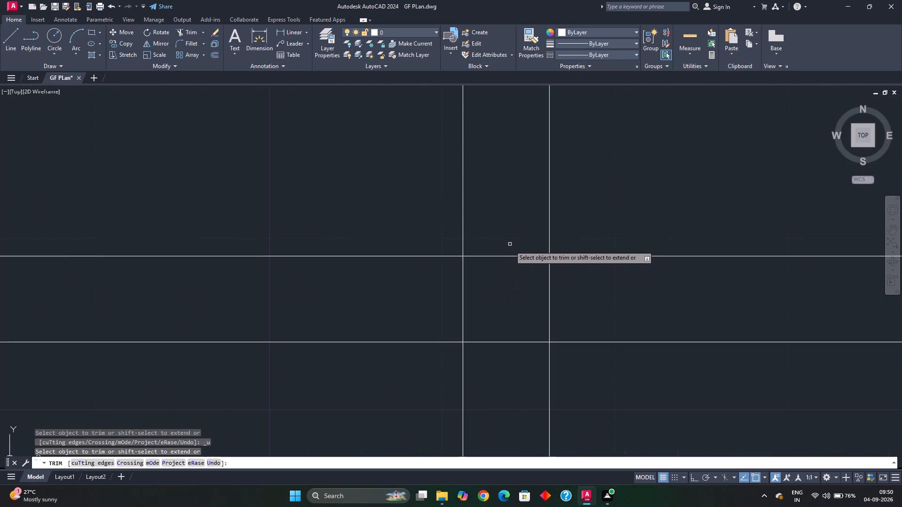
drag(509, 247, 515, 362)
drag(595, 284, 448, 279)
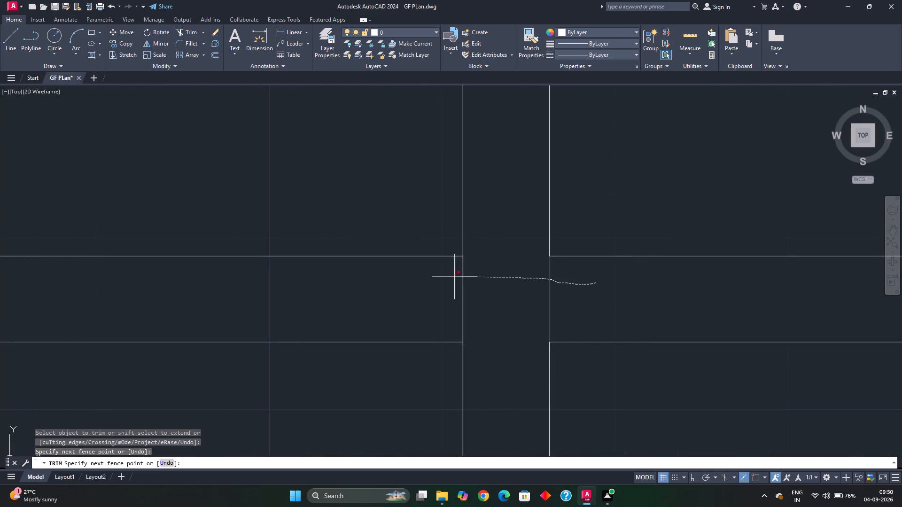
drag(448, 279, 425, 283)
scroll(502, 280, down, 2)
key(Escape)
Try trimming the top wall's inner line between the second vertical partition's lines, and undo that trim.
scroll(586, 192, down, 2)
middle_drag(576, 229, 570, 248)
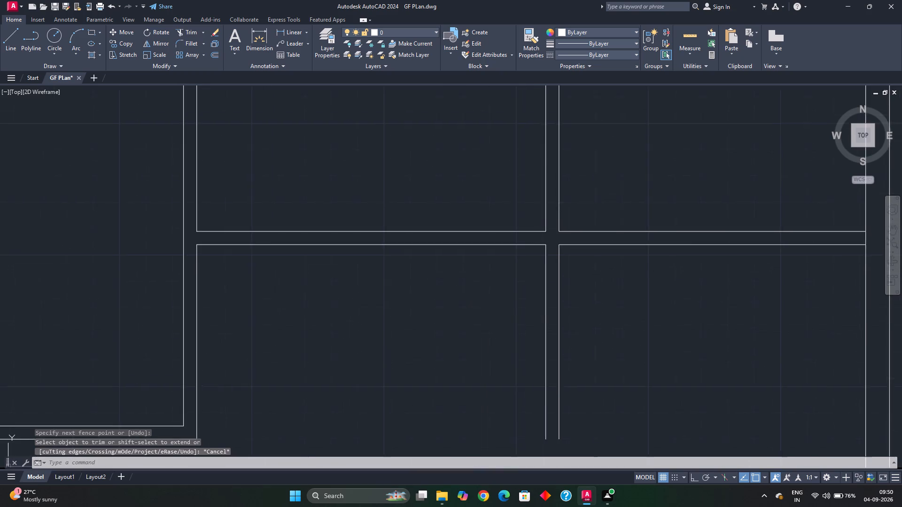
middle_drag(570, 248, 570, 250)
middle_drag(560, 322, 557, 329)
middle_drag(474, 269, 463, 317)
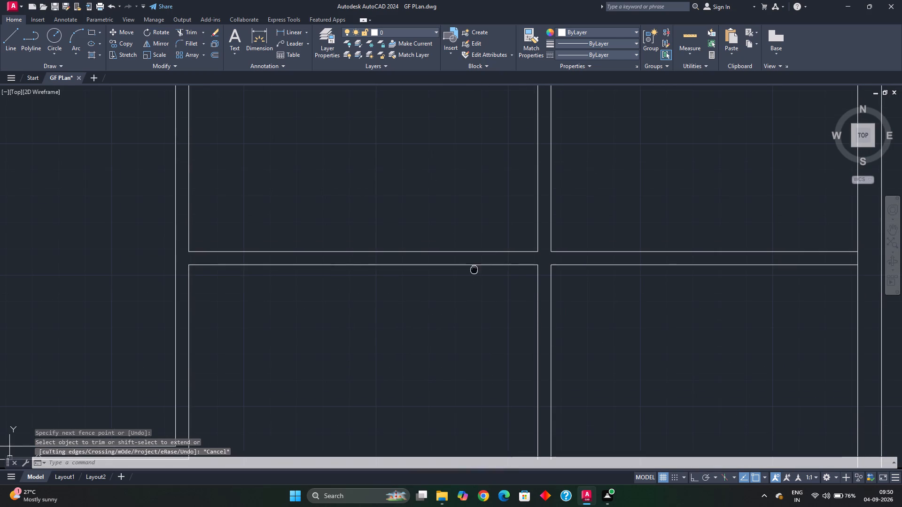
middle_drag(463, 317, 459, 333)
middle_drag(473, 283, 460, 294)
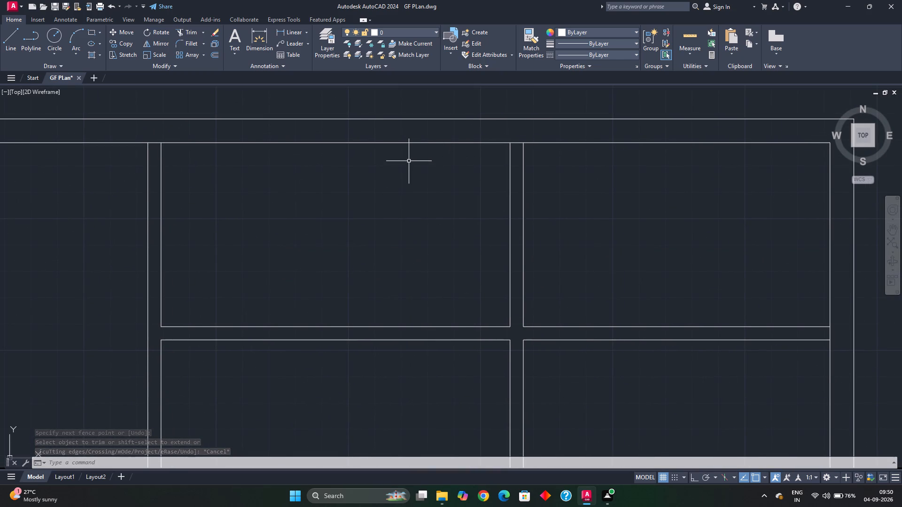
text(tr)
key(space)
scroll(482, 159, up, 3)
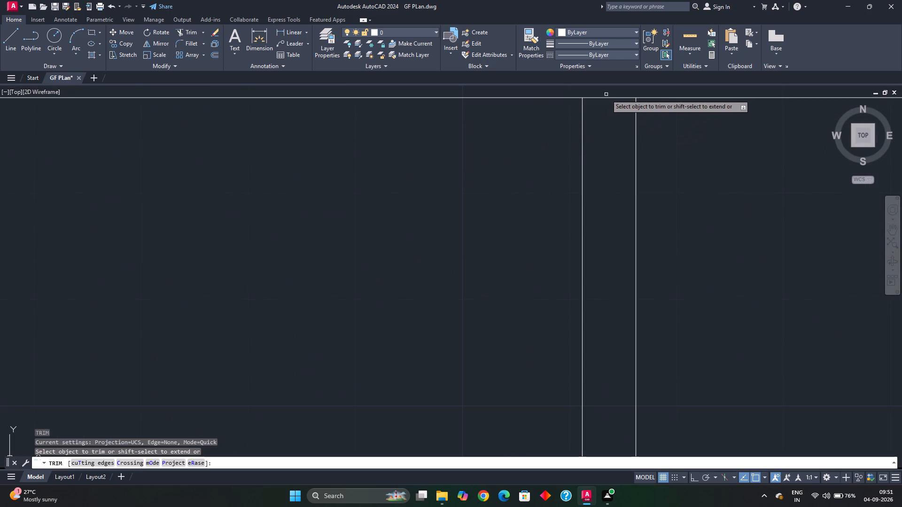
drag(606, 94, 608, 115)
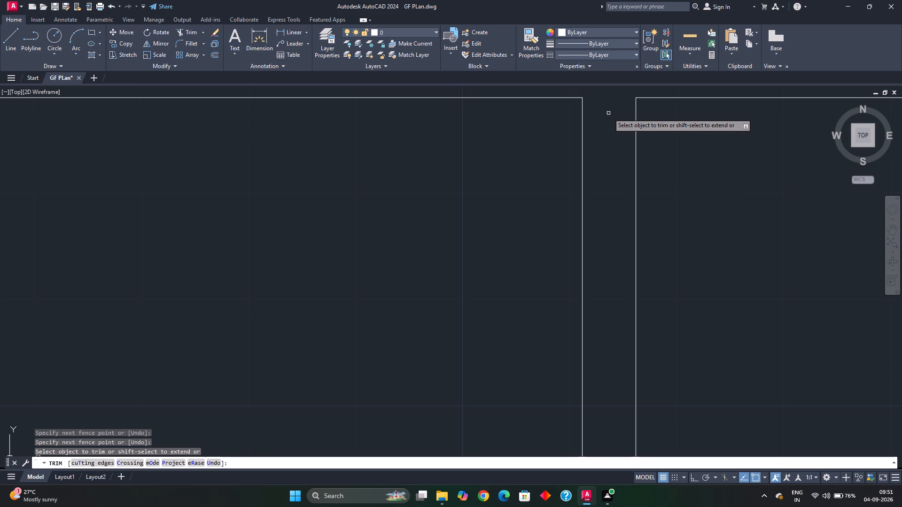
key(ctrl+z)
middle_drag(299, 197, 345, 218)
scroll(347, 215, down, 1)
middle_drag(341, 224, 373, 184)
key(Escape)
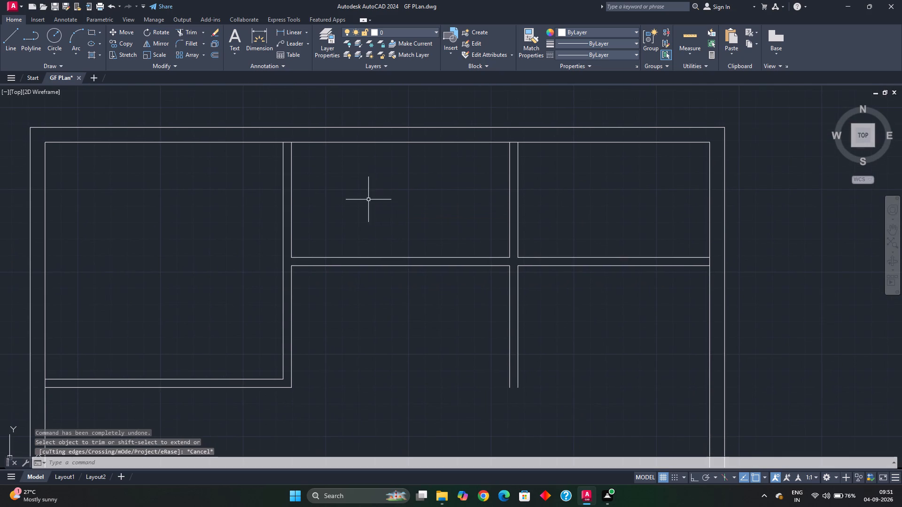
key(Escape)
Move all the interior partition lines to the A-WALL-INT layer.
click(577, 191)
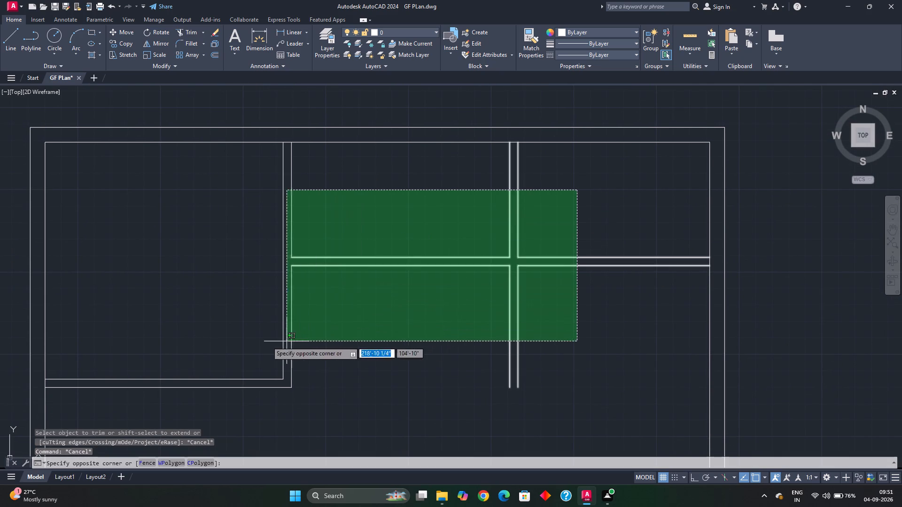
middle_drag(261, 341, 278, 298)
click(228, 362)
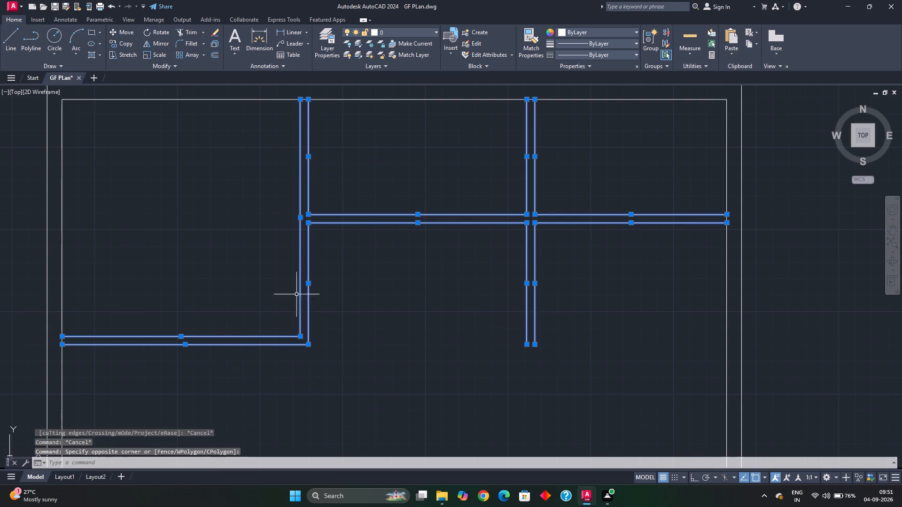
click(427, 31)
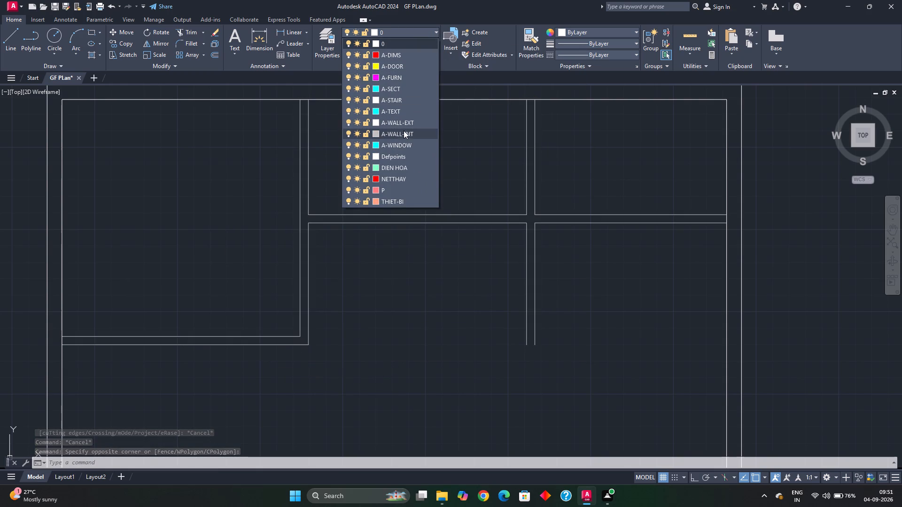
click(410, 136)
key(Escape)
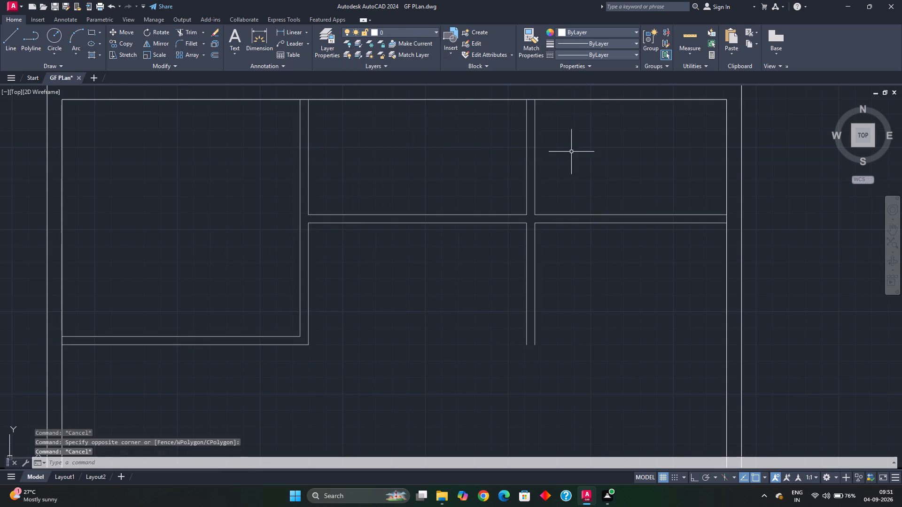
Move the inner and outer lines of all four outer walls to the A-WALL-EXT layer.
scroll(581, 152, down, 1)
middle_drag(581, 155, 579, 173)
drag(591, 162, 591, 157)
click(582, 111)
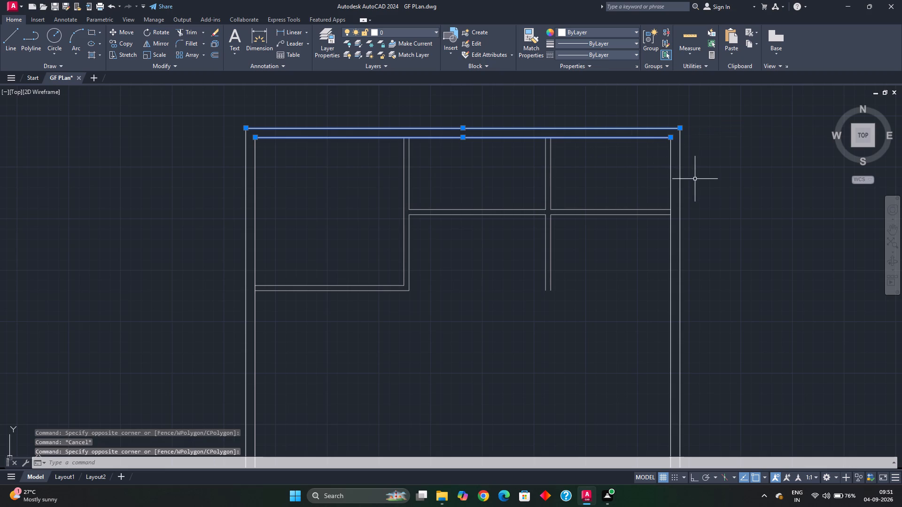
drag(702, 174, 638, 184)
scroll(638, 184, down, 1)
middle_drag(638, 184, 641, 130)
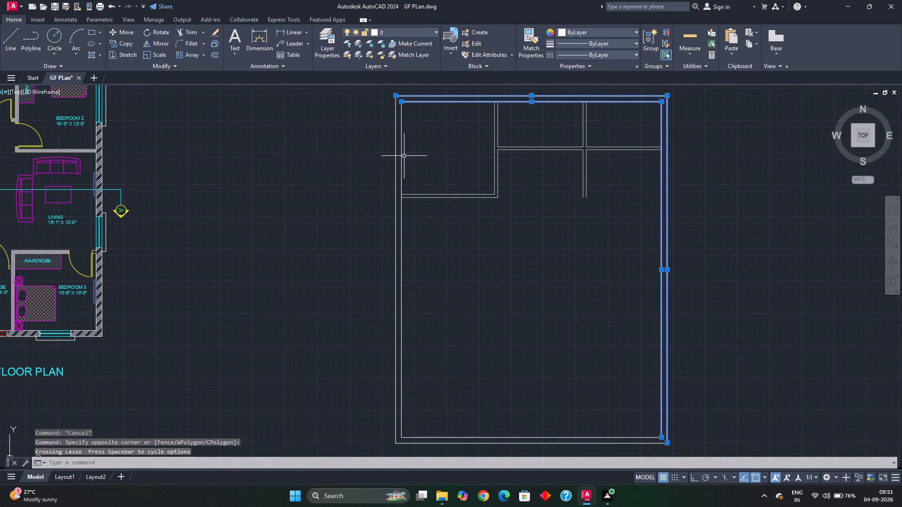
click(414, 153)
click(359, 158)
middle_drag(476, 289, 478, 219)
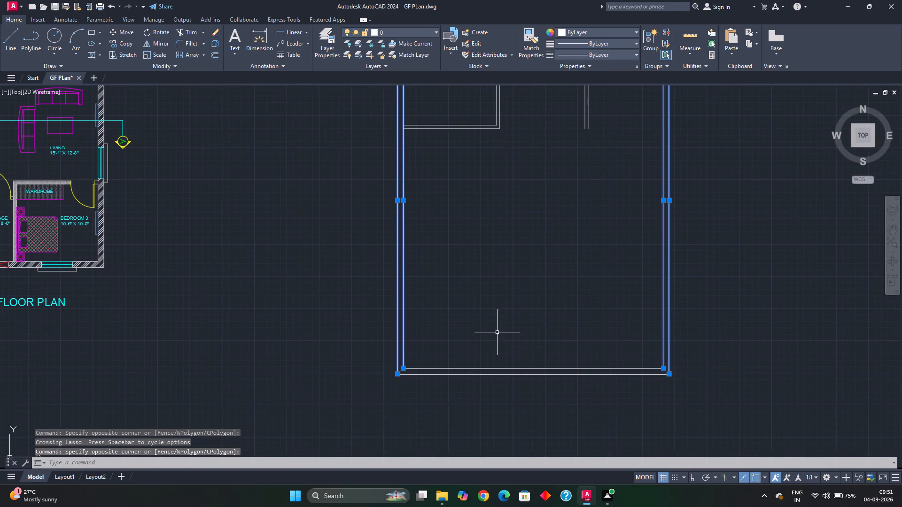
click(497, 333)
click(485, 397)
middle_drag(491, 219, 489, 245)
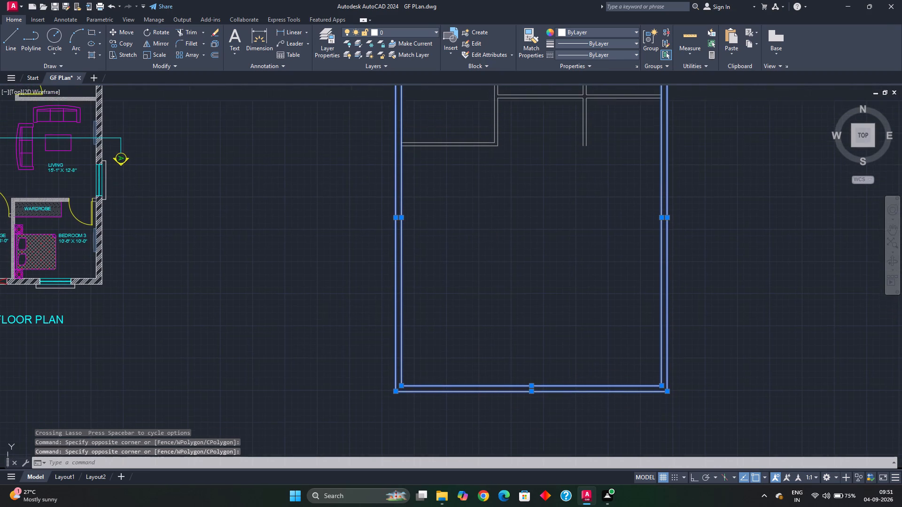
middle_drag(489, 245, 490, 273)
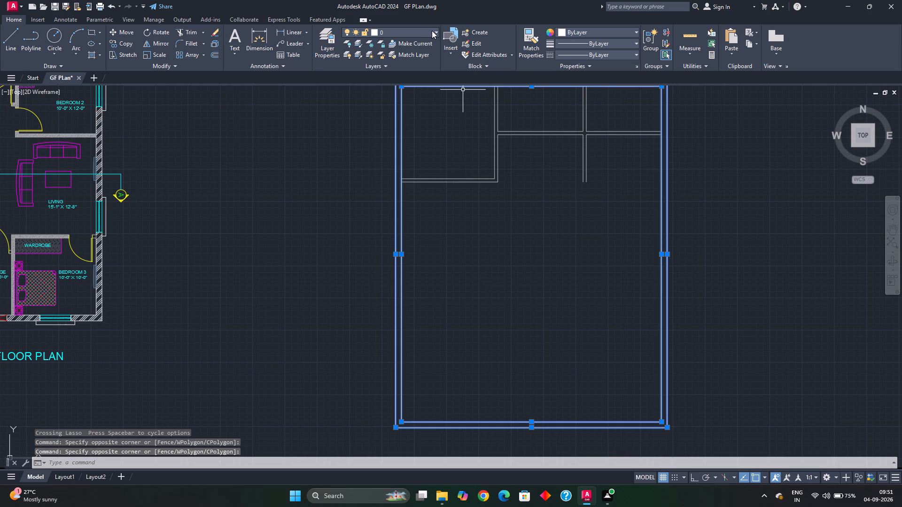
click(432, 31)
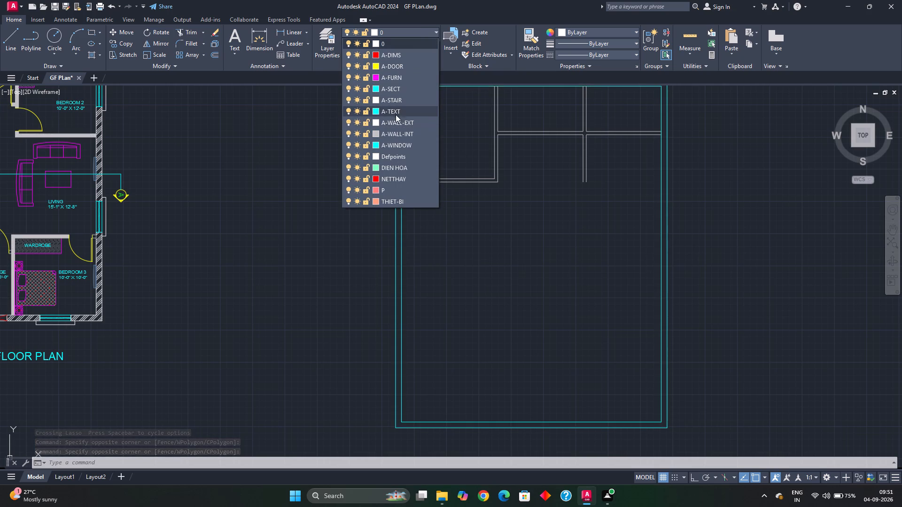
click(398, 121)
key(Escape)
Make A-WALL-INT the current layer.
middle_drag(478, 148, 457, 182)
middle_click(455, 190)
scroll(495, 177, up, 2)
middle_drag(494, 177, 476, 189)
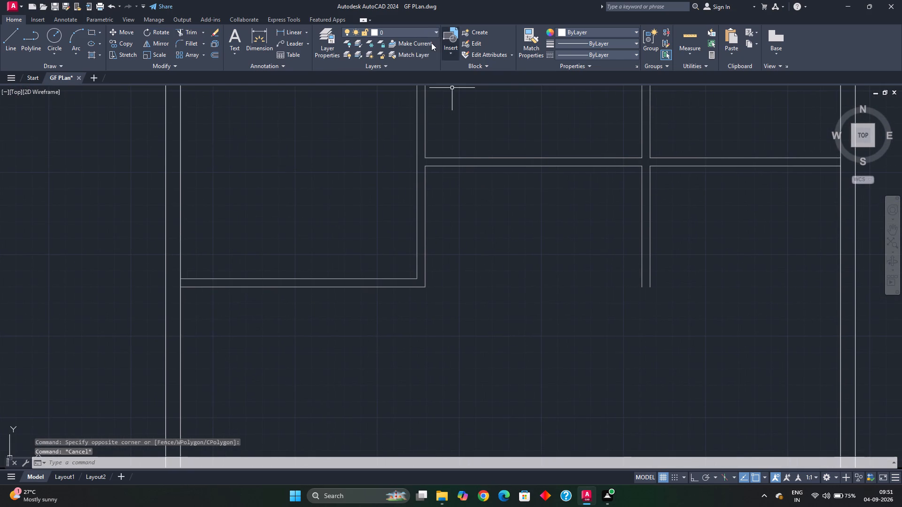
click(432, 32)
click(410, 133)
scroll(556, 237, down, 2)
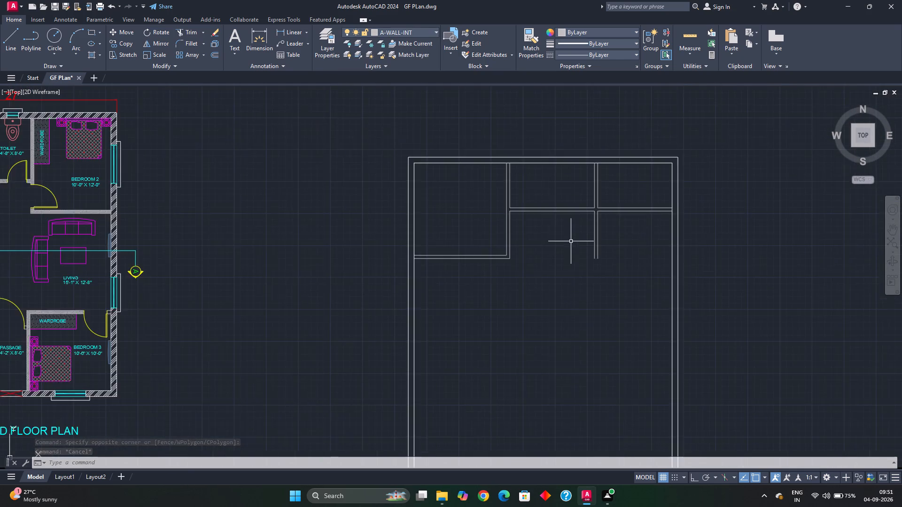
middle_drag(571, 240, 464, 279)
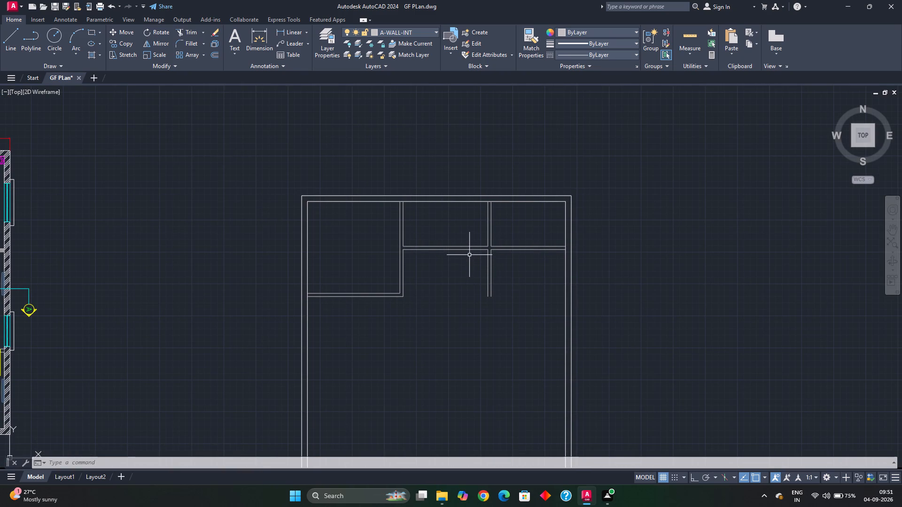
Quick-measure the clear length and width of the small room in the plan's upper-right corner.
click(696, 31)
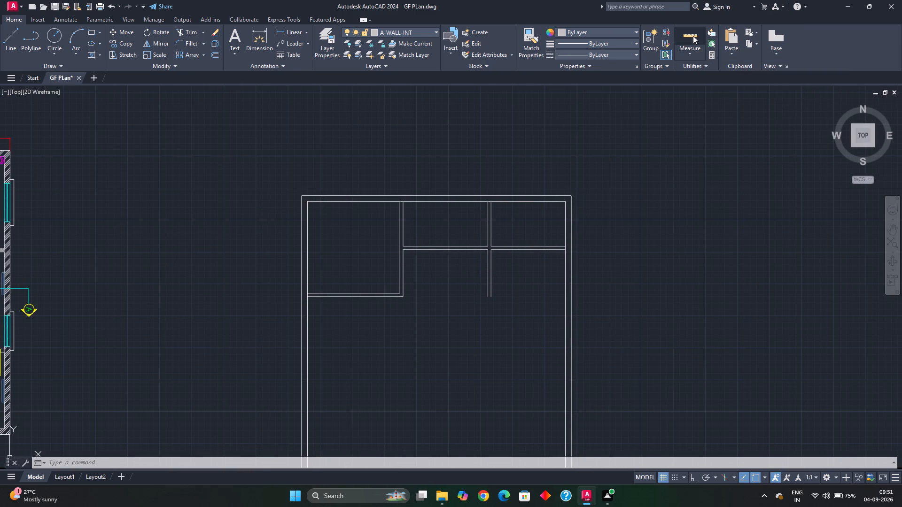
scroll(450, 229, up, 2)
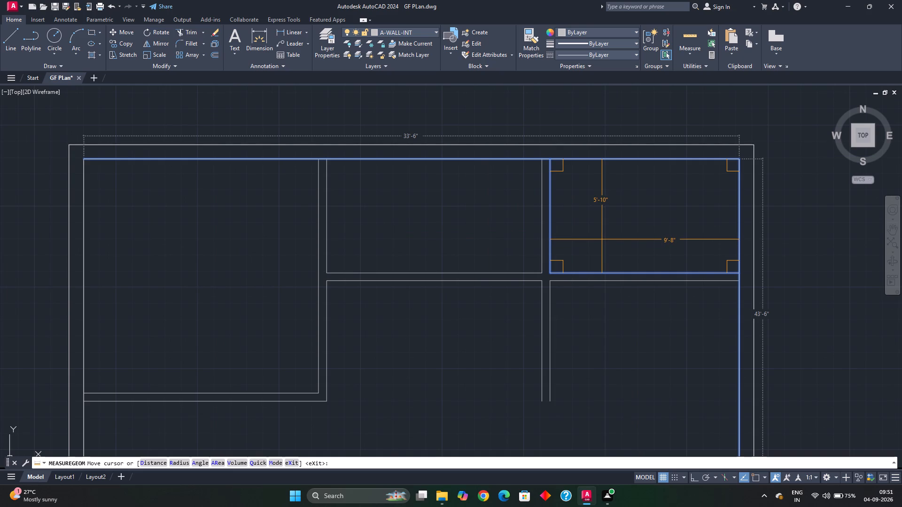
middle_drag(600, 241, 546, 248)
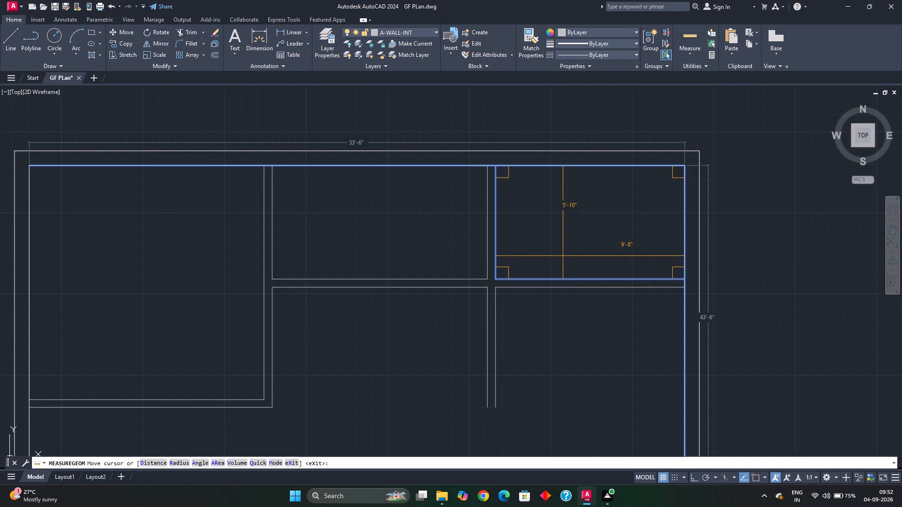
key(Escape)
Offset the right-hand room's lower partition line 12' downward, and offset the copy 5" further down to form a new partition.
middle_drag(553, 334, 538, 287)
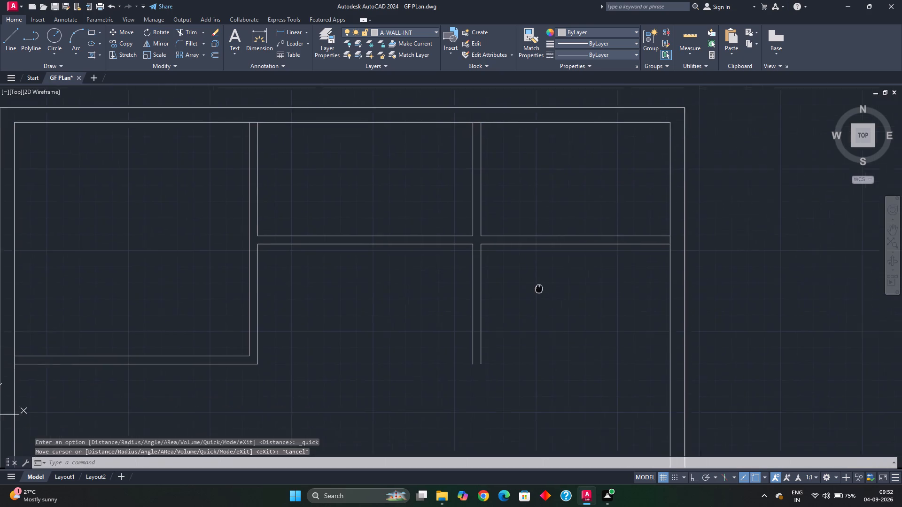
middle_drag(538, 287, 534, 265)
middle_drag(516, 261, 491, 251)
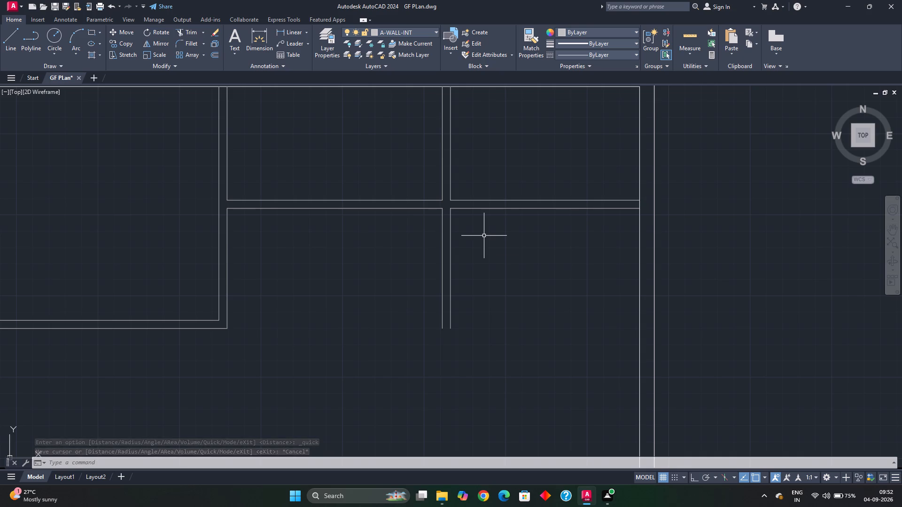
key(o)
key(Return)
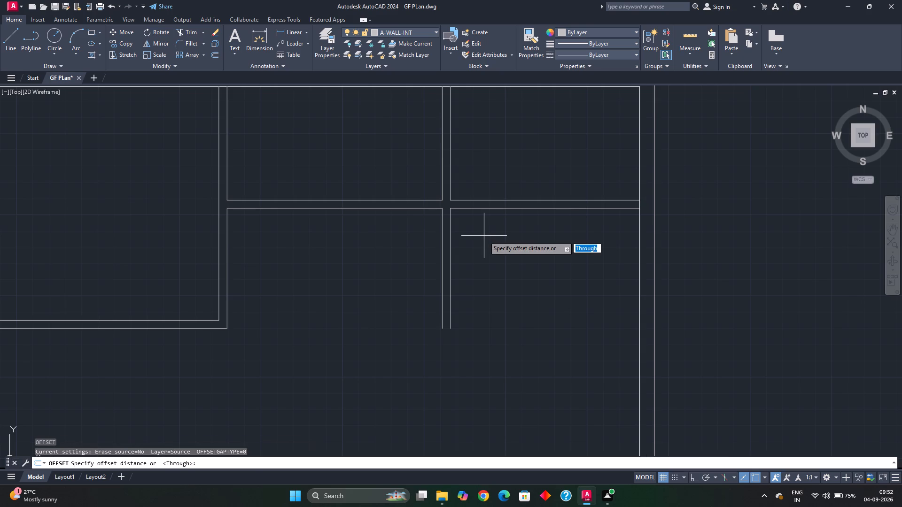
text(12)
key(apostrophe)
key(Return)
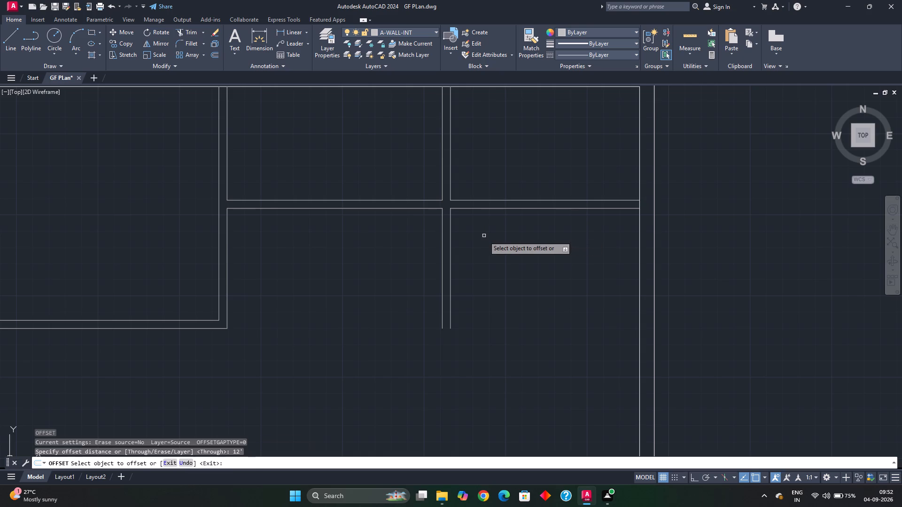
click(521, 208)
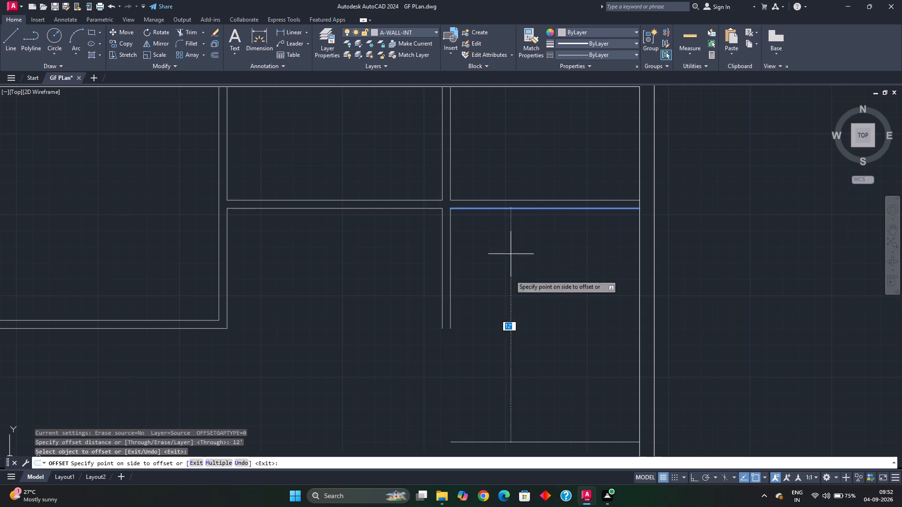
middle_drag(512, 336, 501, 215)
click(507, 283)
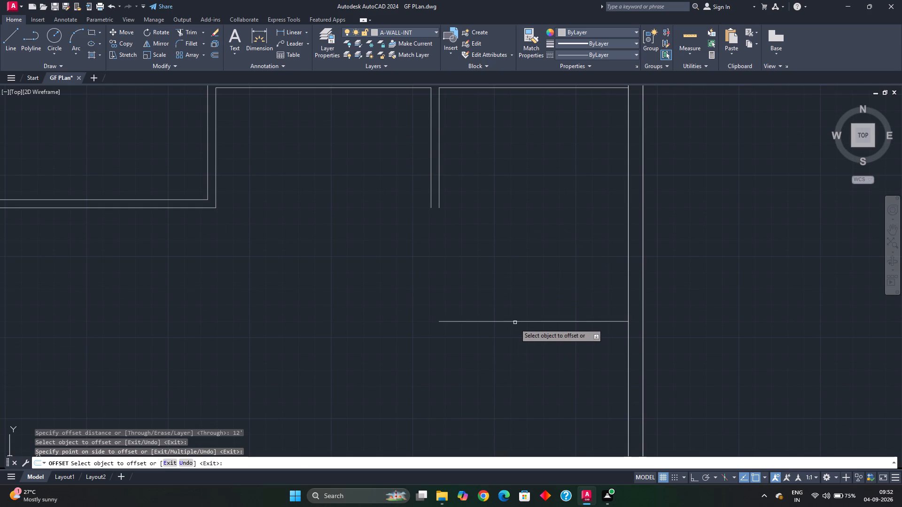
click(513, 323)
text(5")
key(Return)
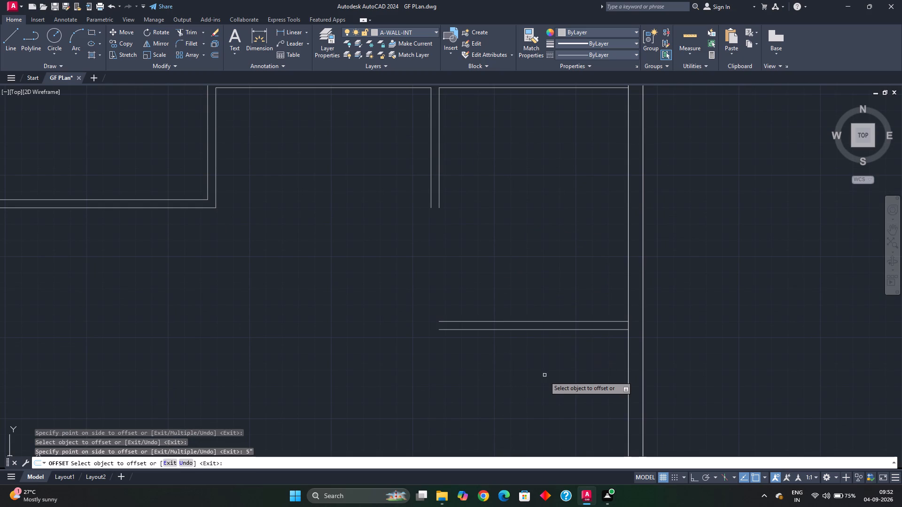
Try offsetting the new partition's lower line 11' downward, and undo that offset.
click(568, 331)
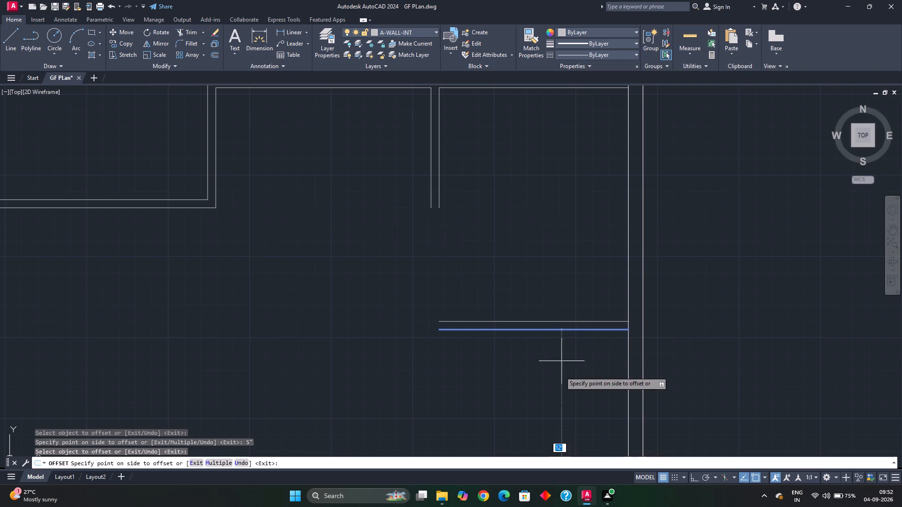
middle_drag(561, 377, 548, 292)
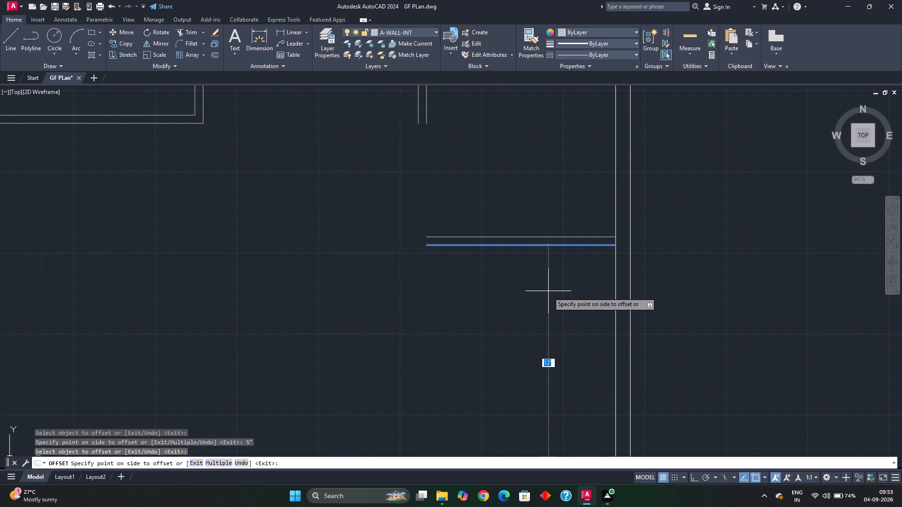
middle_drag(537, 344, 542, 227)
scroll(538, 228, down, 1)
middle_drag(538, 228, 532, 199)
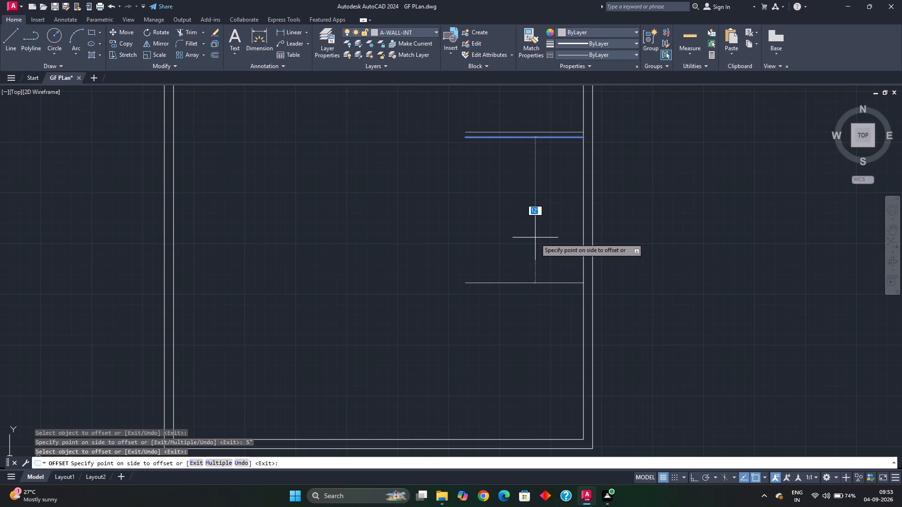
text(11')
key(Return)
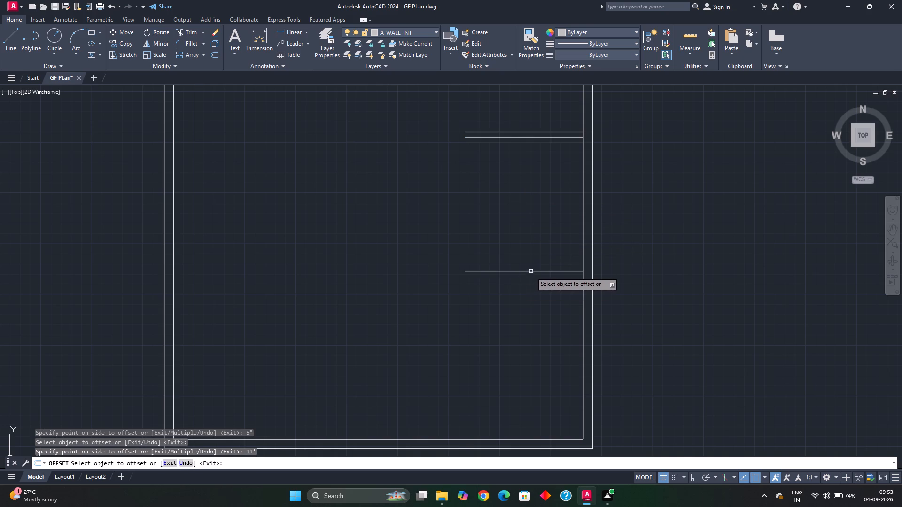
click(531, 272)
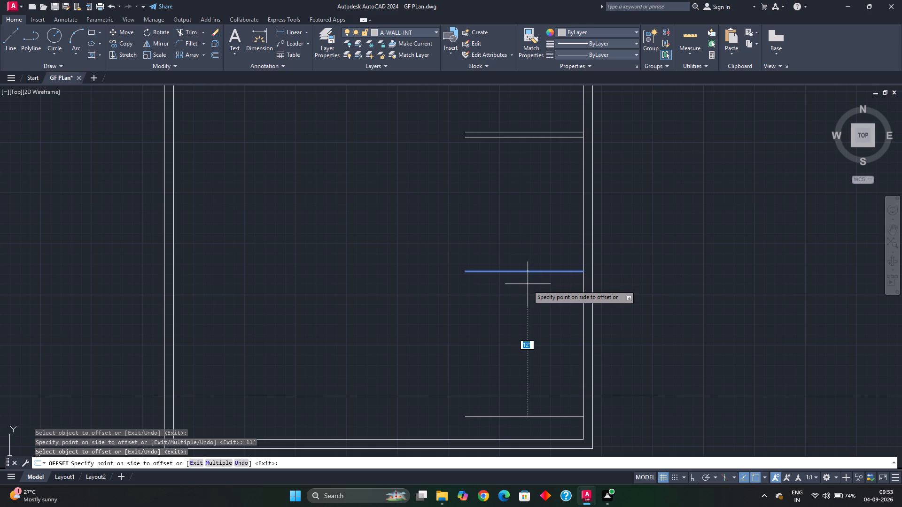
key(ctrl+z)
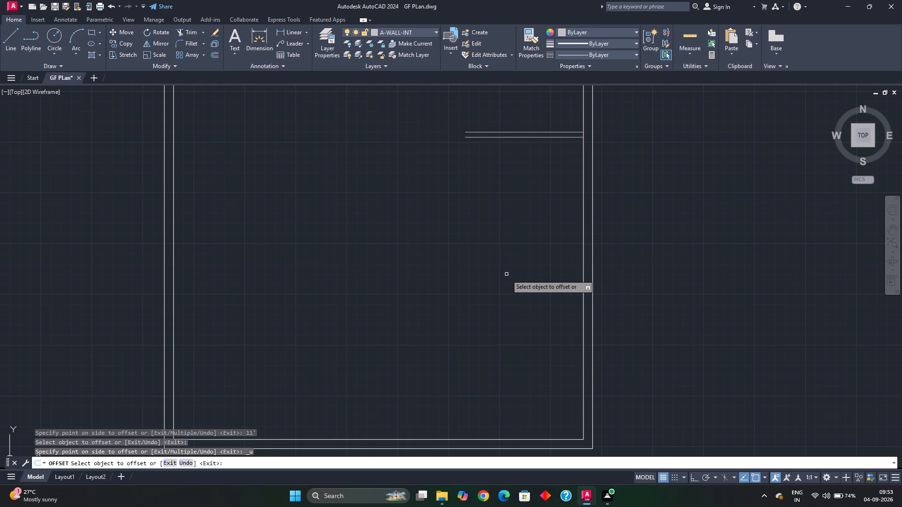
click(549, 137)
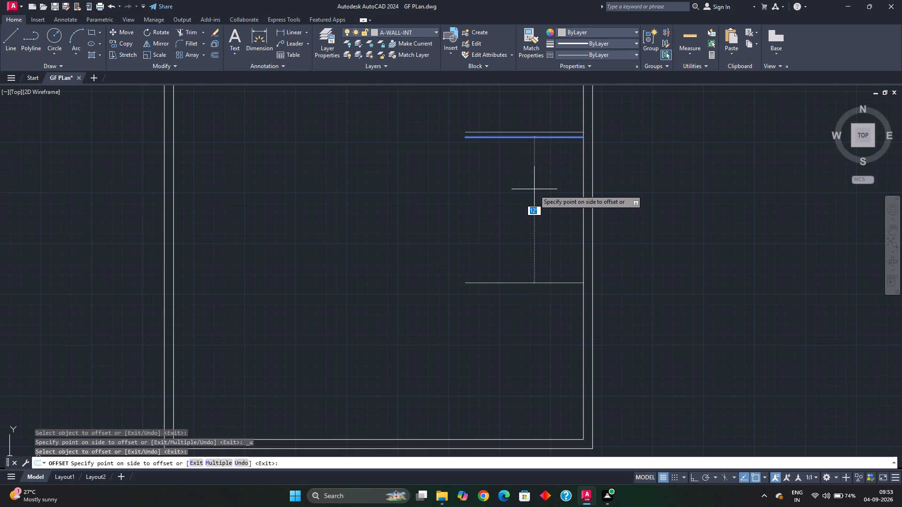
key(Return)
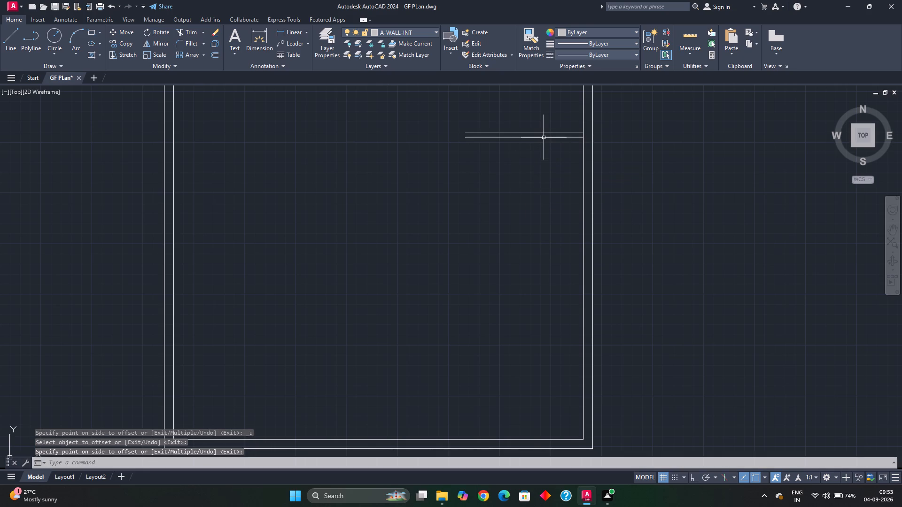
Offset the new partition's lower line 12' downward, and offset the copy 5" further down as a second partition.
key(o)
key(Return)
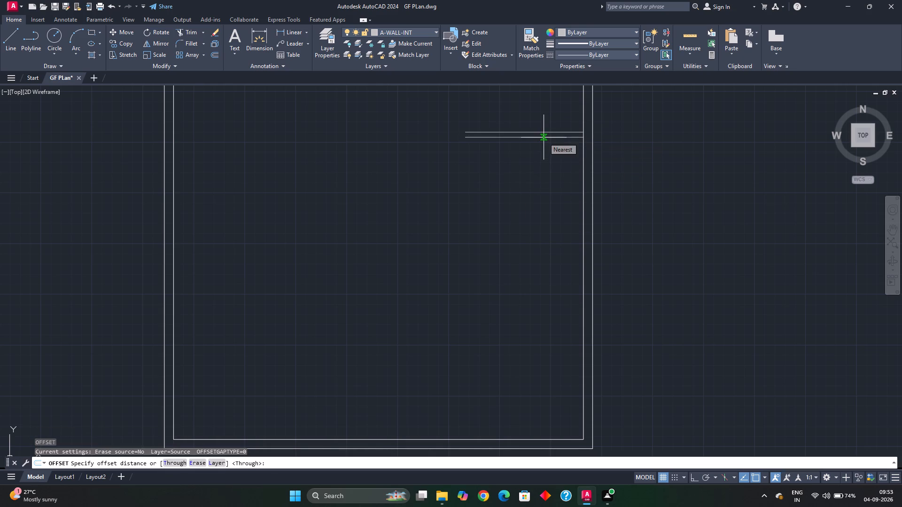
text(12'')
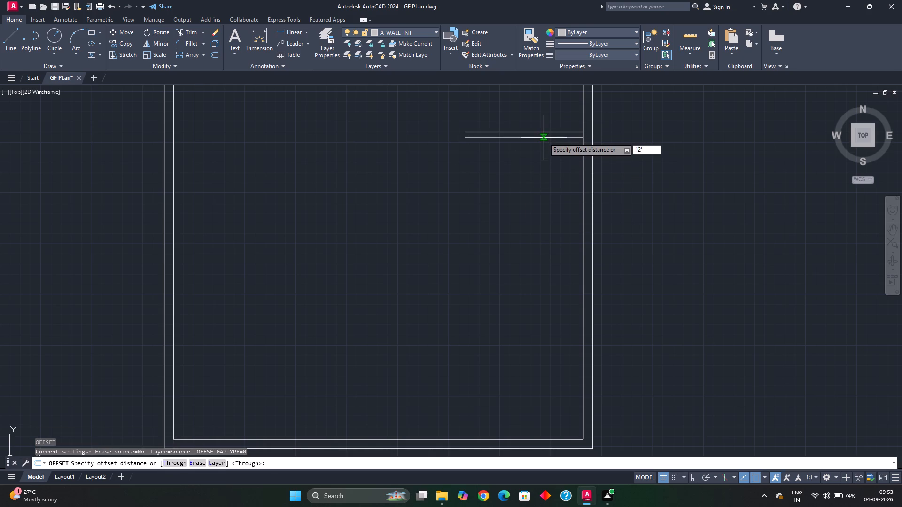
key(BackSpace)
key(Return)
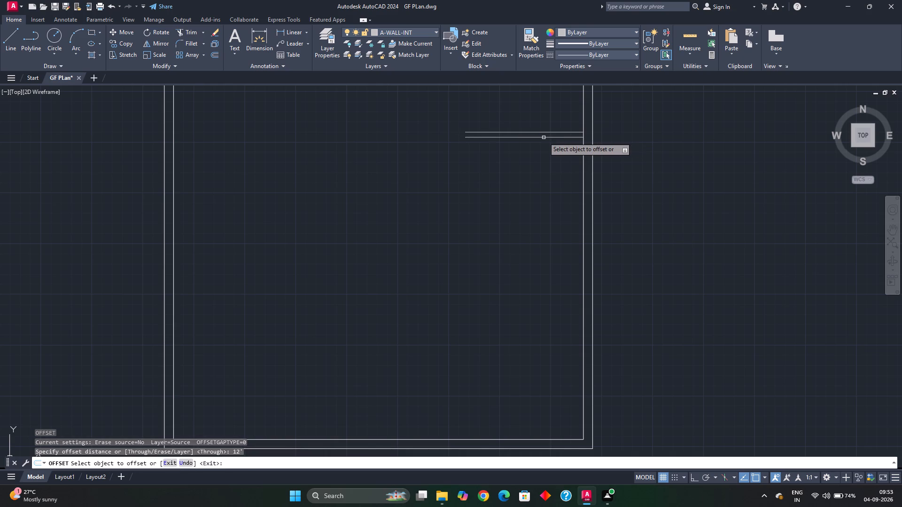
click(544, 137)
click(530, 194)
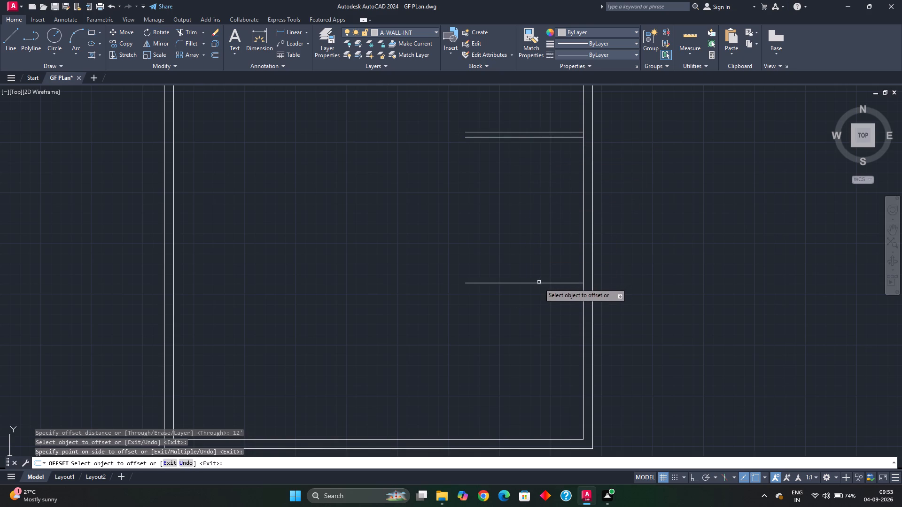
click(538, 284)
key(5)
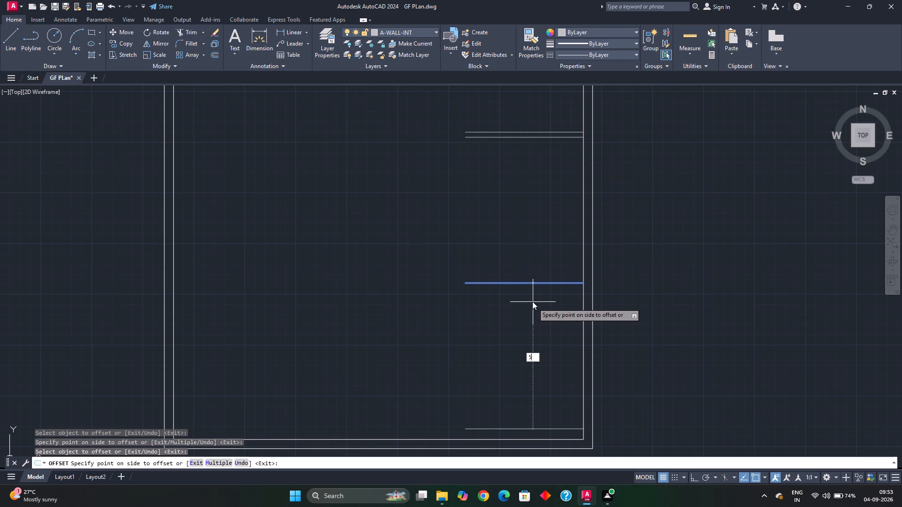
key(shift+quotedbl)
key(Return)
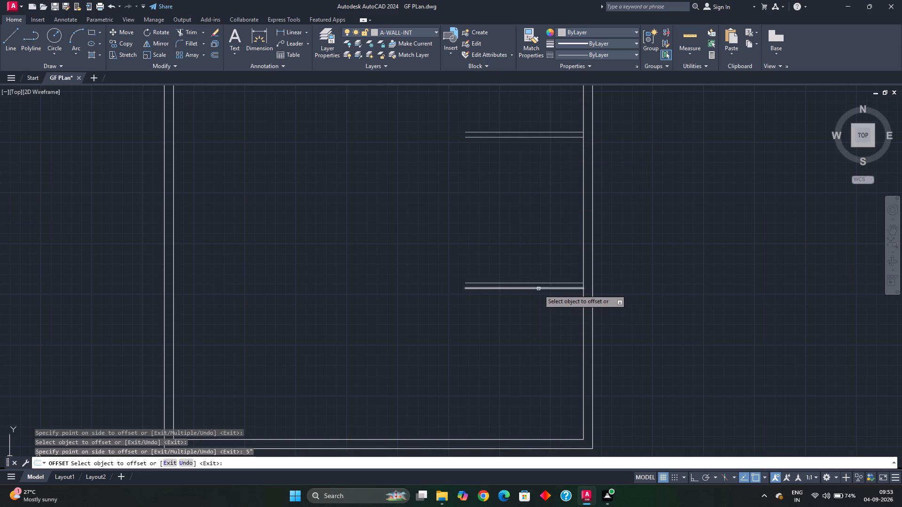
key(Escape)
Quick-measure the clear distance between the lowest partition and the bottom wall's inner line.
click(684, 41)
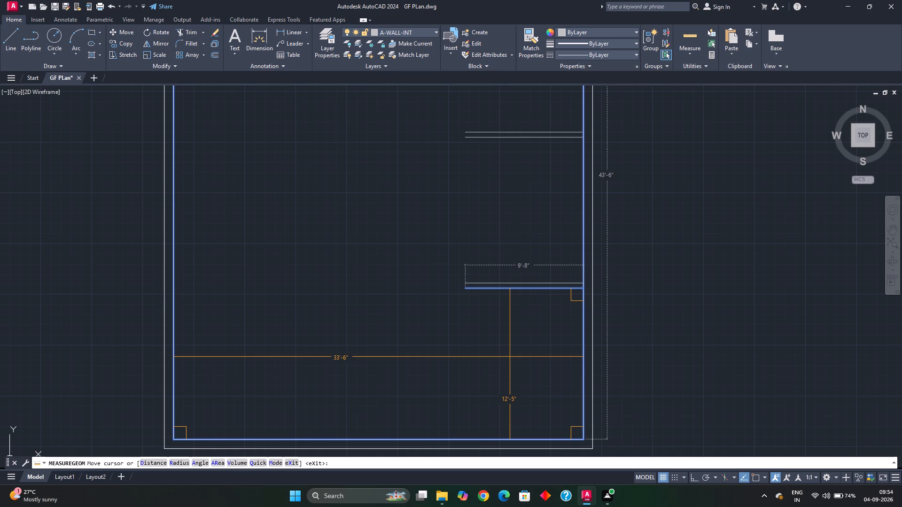
key(Escape)
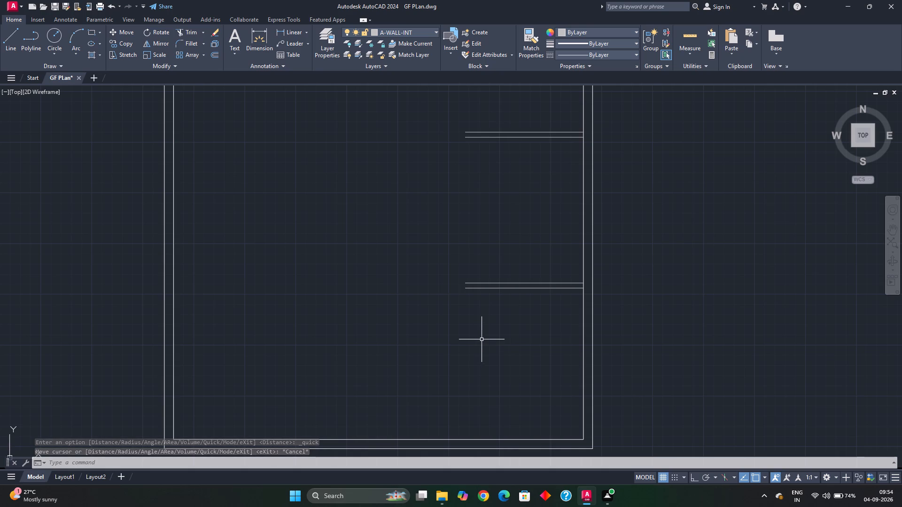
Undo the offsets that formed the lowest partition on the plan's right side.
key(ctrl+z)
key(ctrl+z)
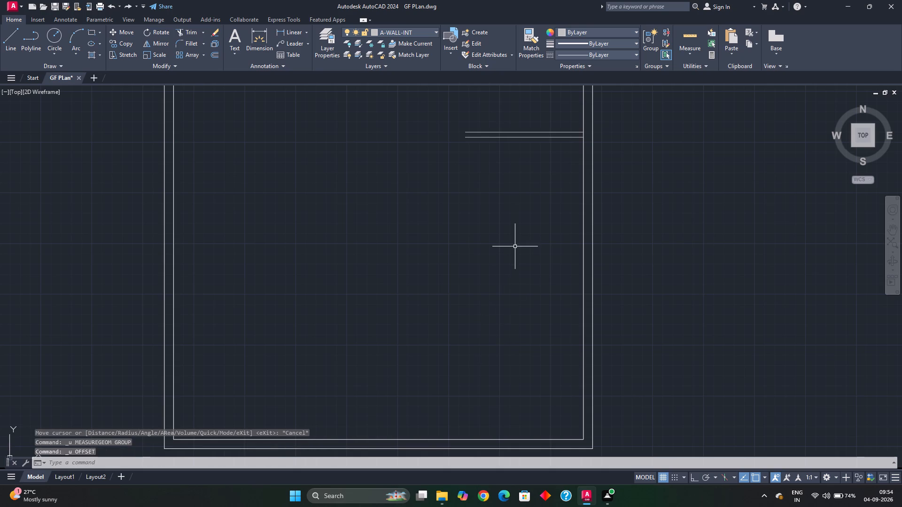
Offset the remaining right-hand partition's lower line 11' downward, and offset the copy 5" further down to form the next partition.
key(o)
key(Return)
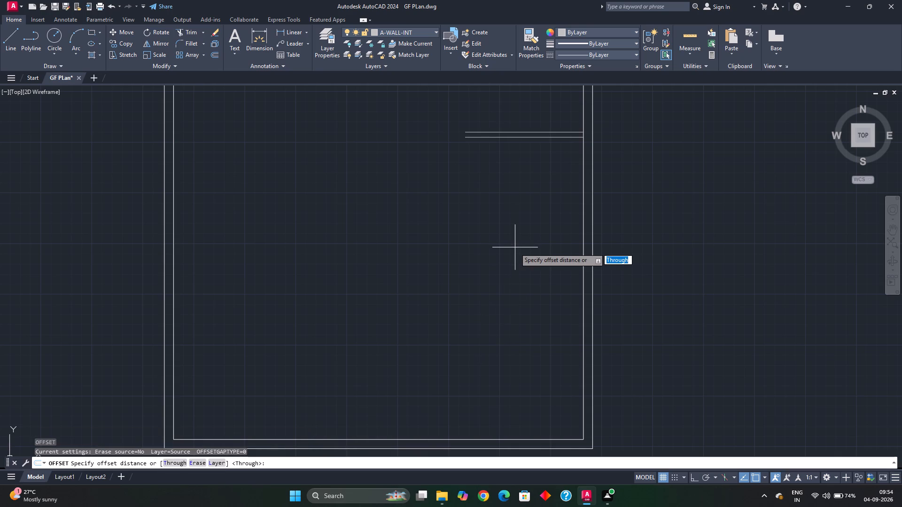
text(11)
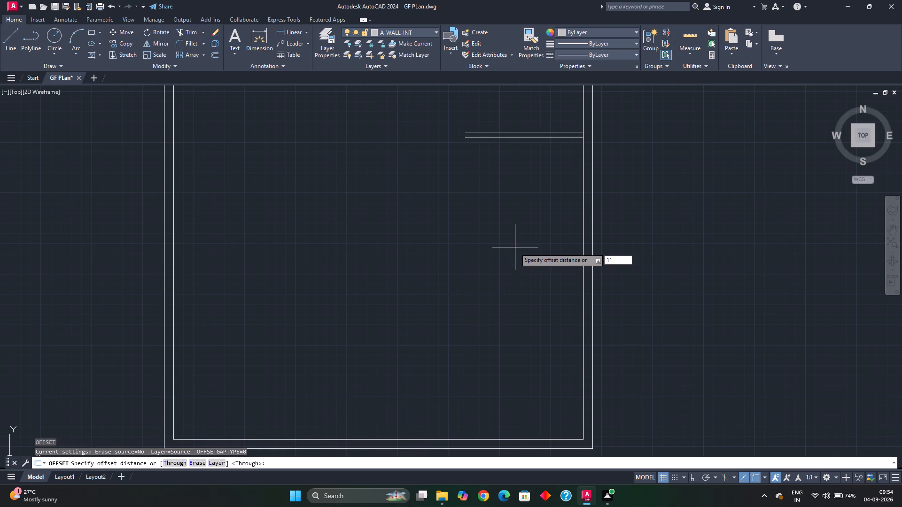
key(apostrophe)
key(Return)
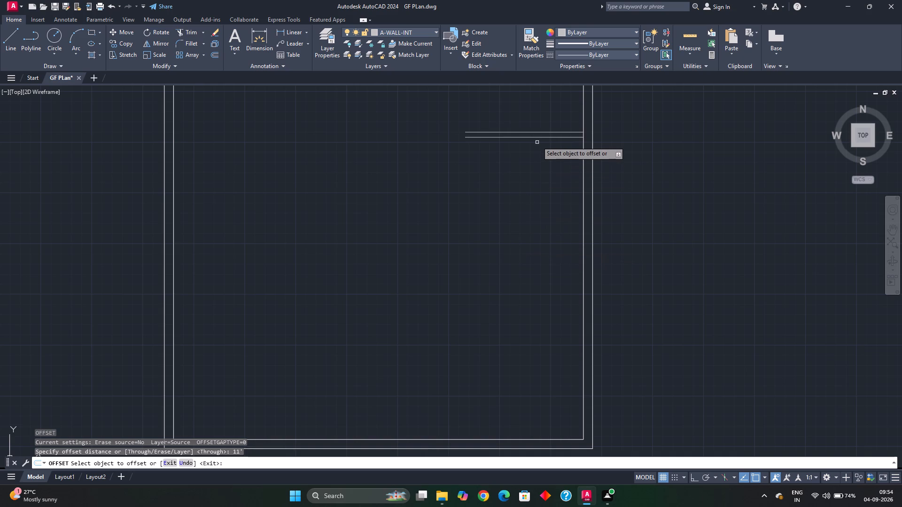
click(537, 138)
click(530, 193)
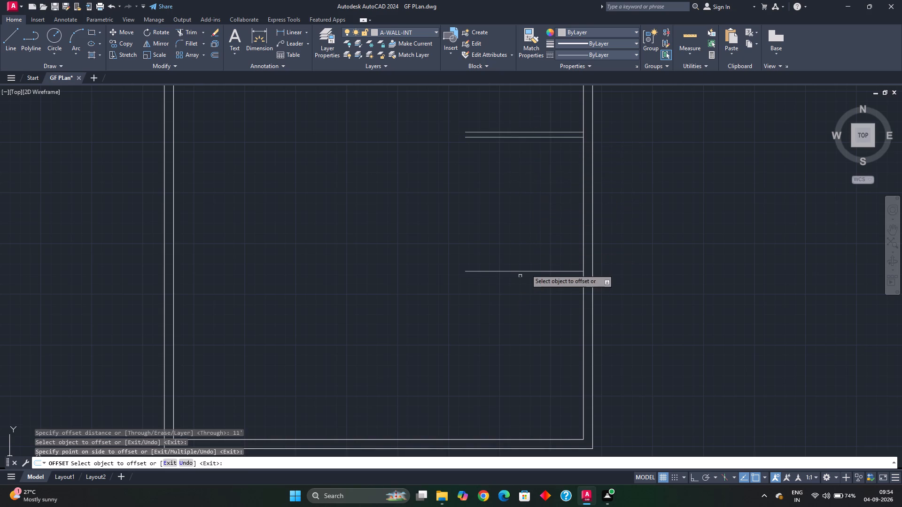
click(527, 272)
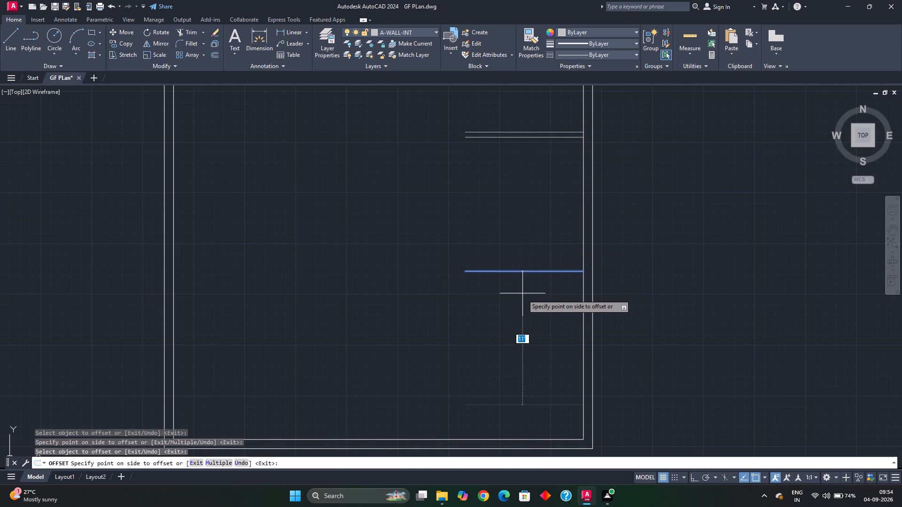
text(5")
key(Return)
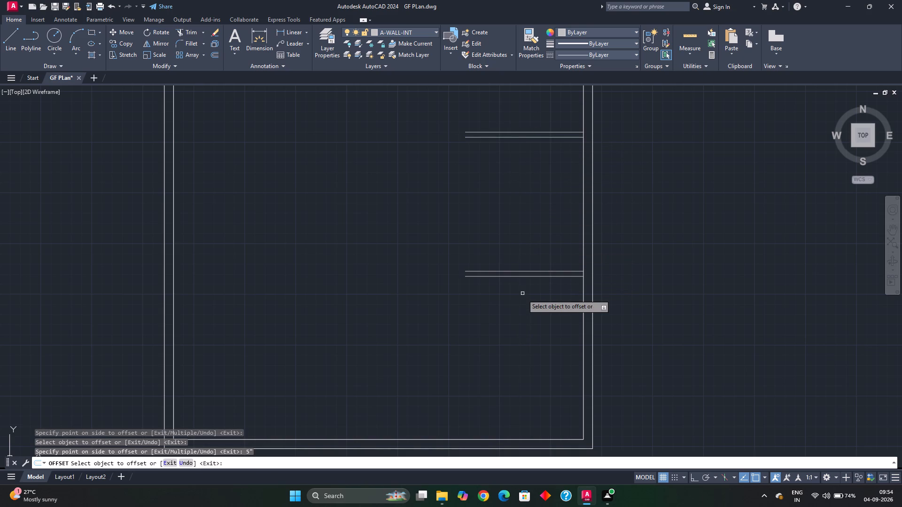
key(Escape)
Quick-measure the clear distance between the lowest right-hand partition and the bottom wall's inner line.
click(691, 34)
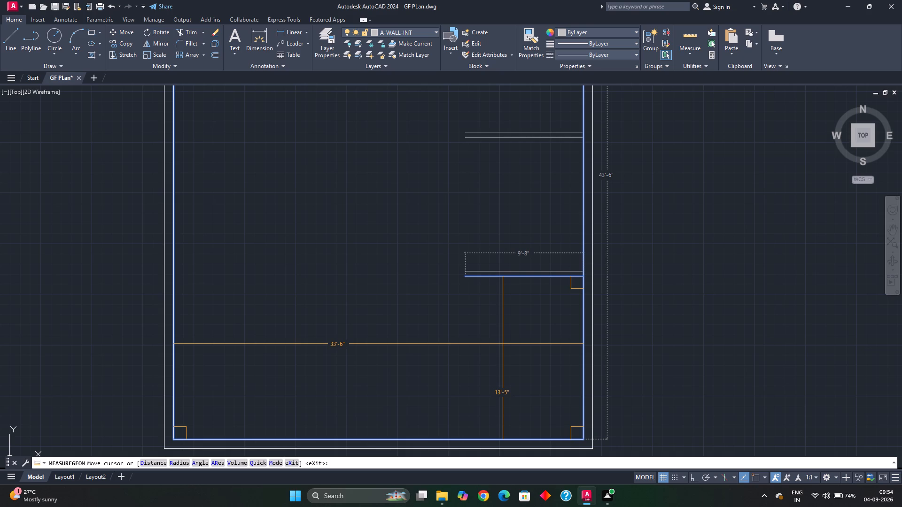
key(Escape)
Delete both segments of the right-hand line of the vertical partition beside the top-left room.
scroll(477, 306, down, 3)
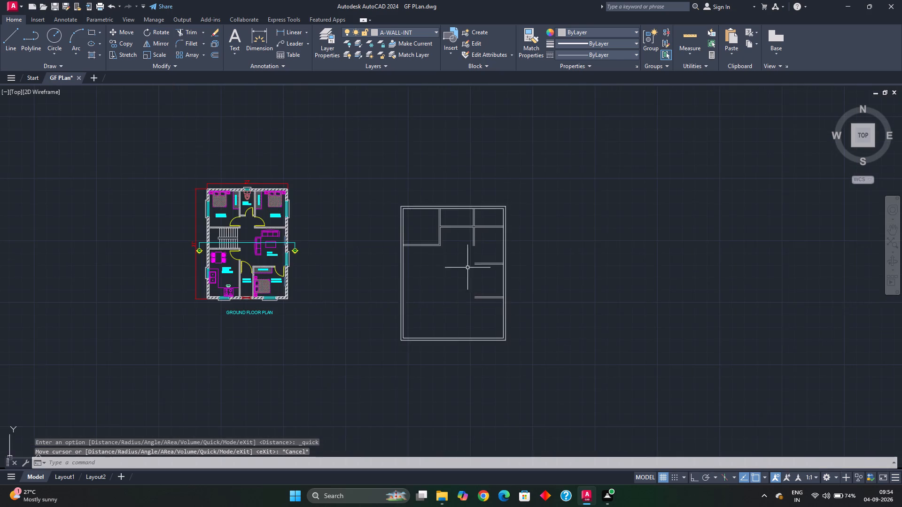
middle_drag(469, 268, 460, 342)
scroll(443, 324, up, 3)
middle_drag(443, 316, 443, 364)
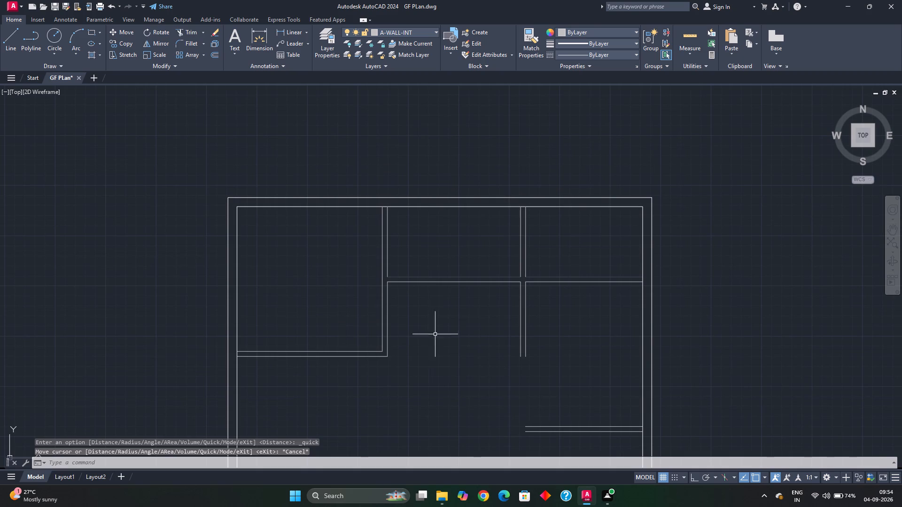
scroll(385, 299, up, 1)
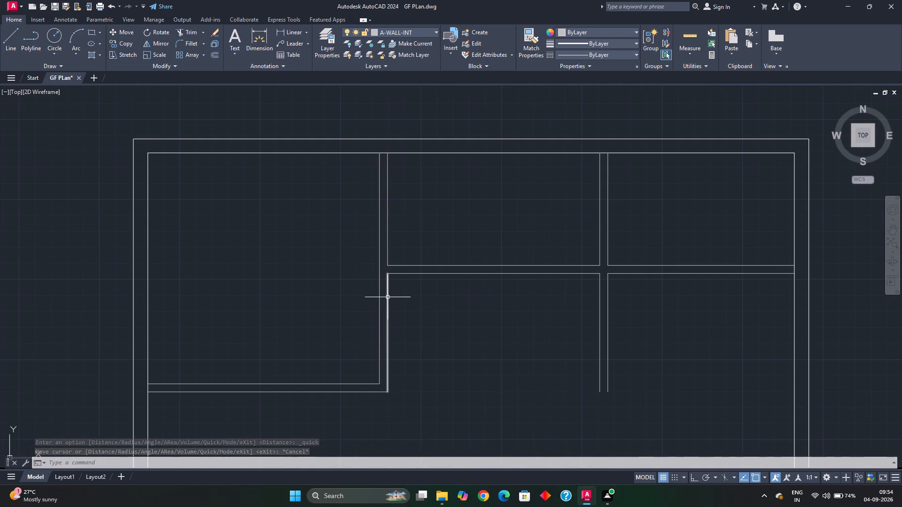
click(388, 298)
key(Delete)
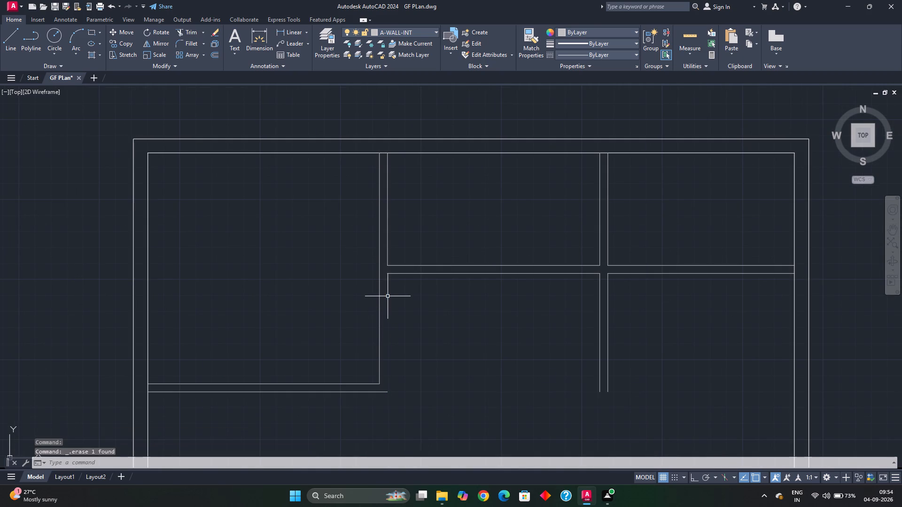
click(387, 253)
key(Delete)
Delete all four line segments of the second vertical partition, above and below the horizontal partition.
click(600, 253)
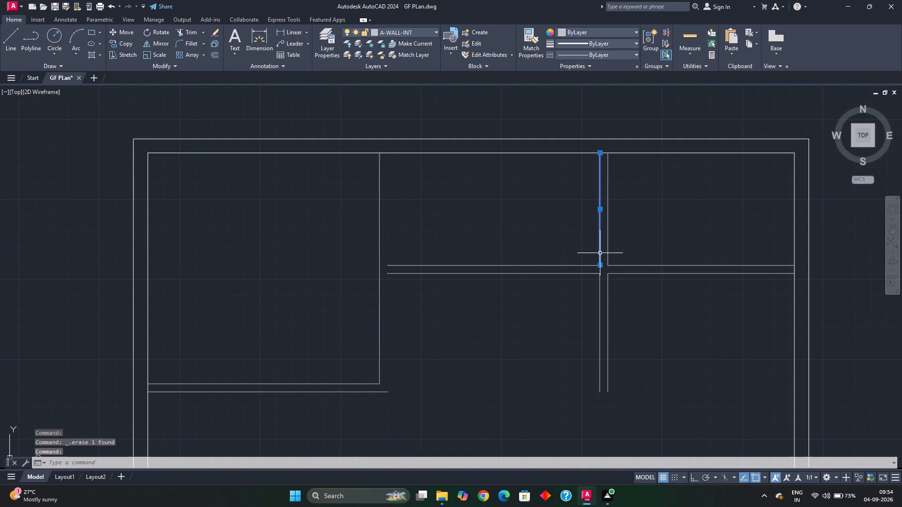
key(Delete)
click(600, 293)
key(Delete)
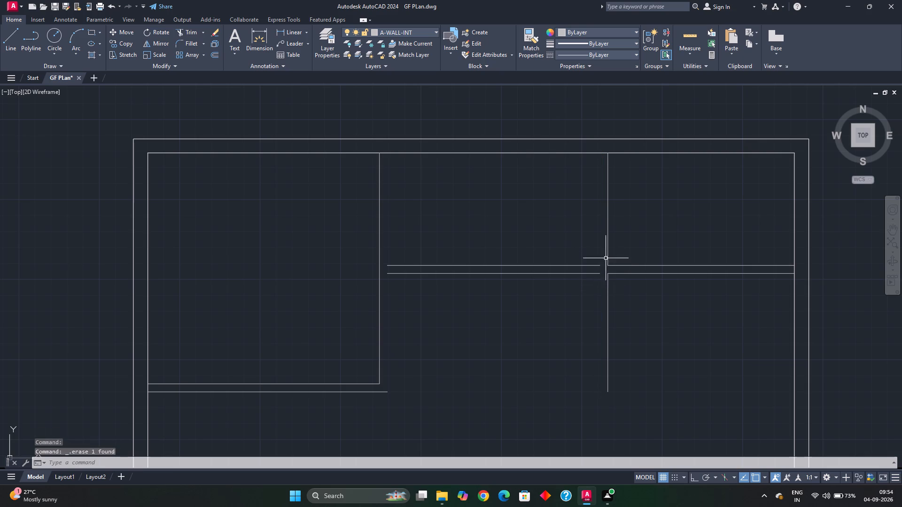
click(607, 251)
key(Delete)
click(608, 299)
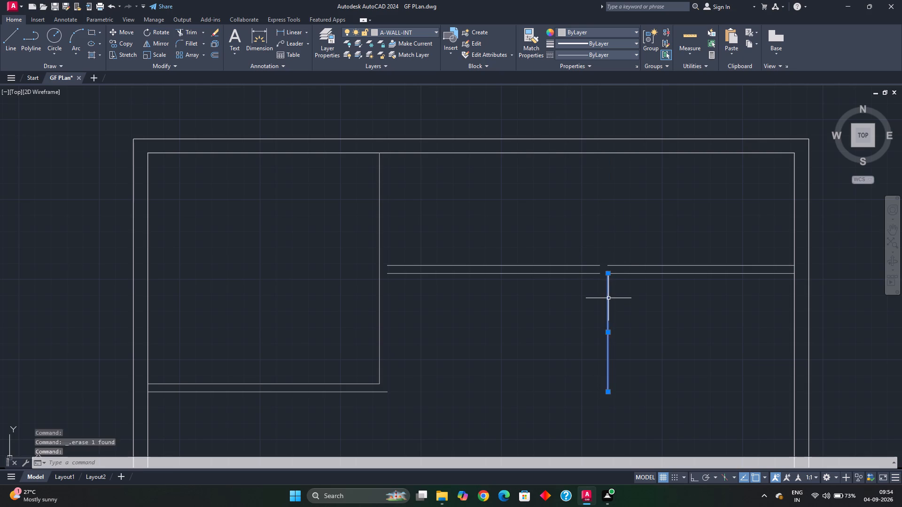
key(Delete)
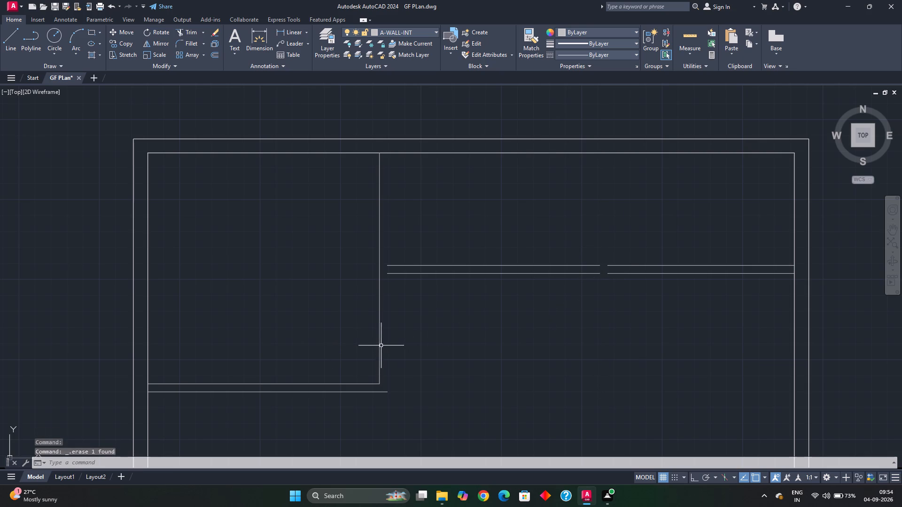
Offset the top-left room's remaining vertical partition line 6" to the right.
click(380, 342)
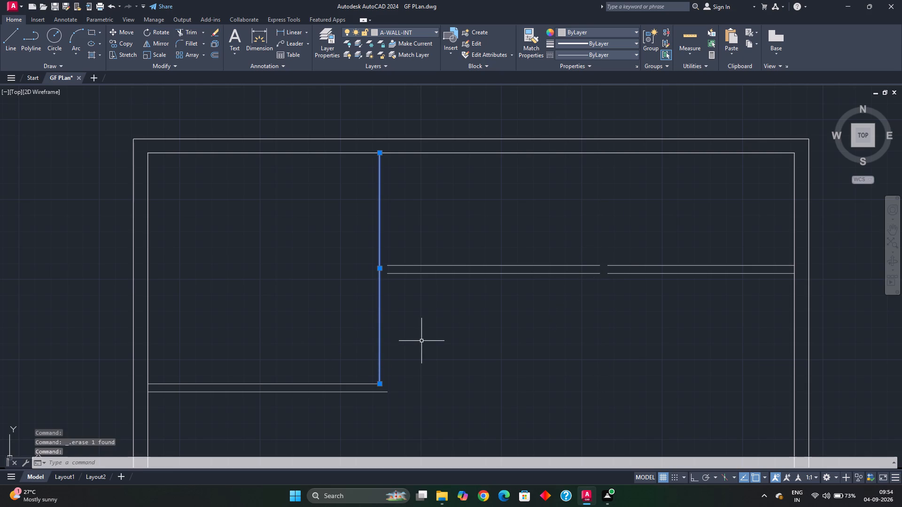
key(o)
key(Return)
text(6")
key(Return)
click(421, 342)
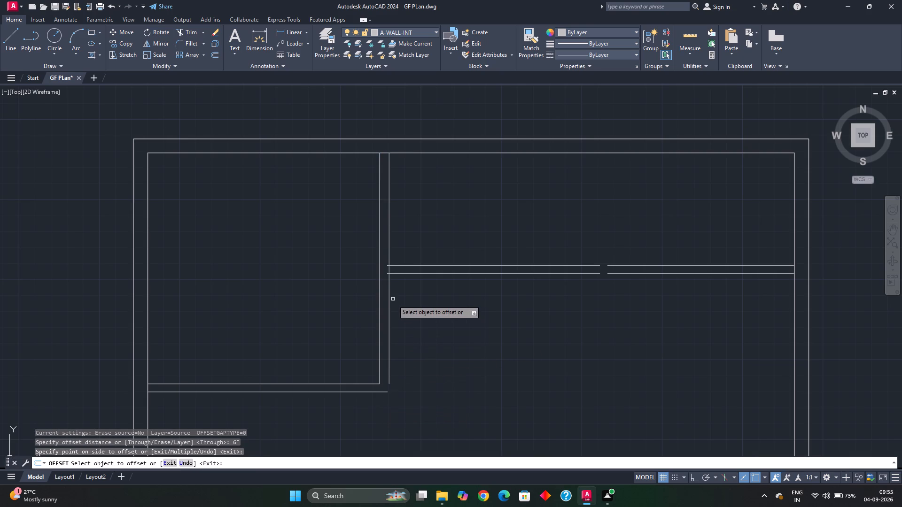
key(Escape)
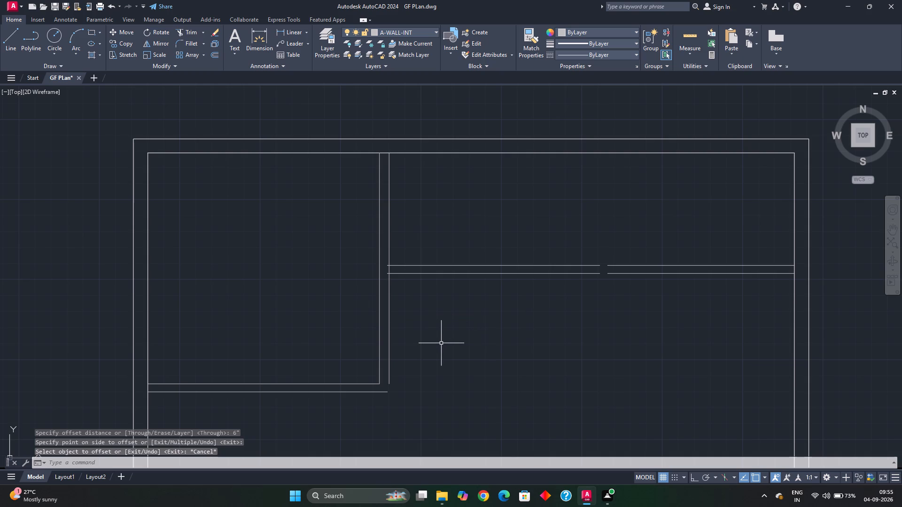
Offset the new vertical line 11' to the right, and offset the copy 6" further to form the second vertical partition.
key(o)
key(Return)
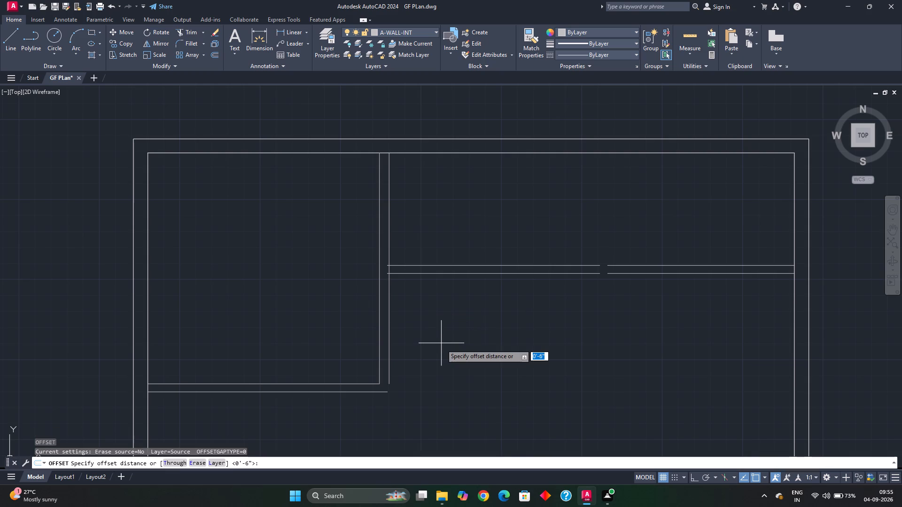
text(11')
key(Return)
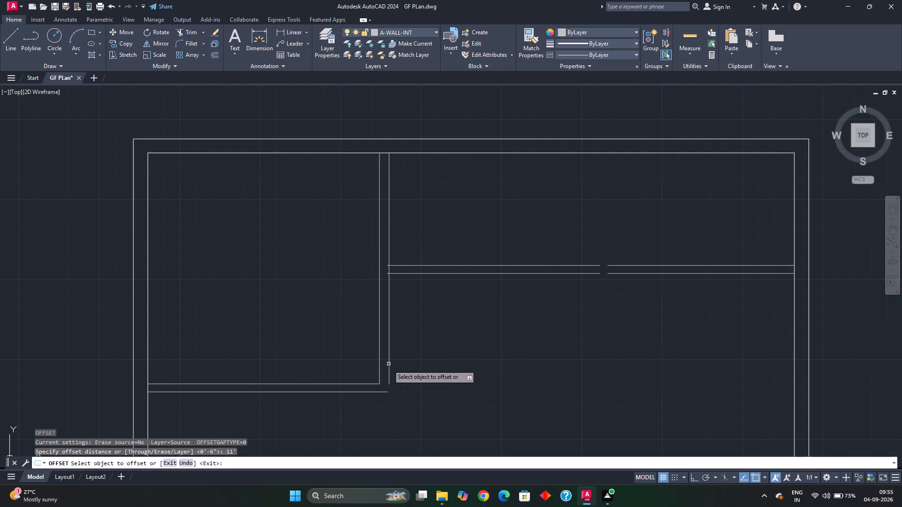
click(389, 358)
click(546, 367)
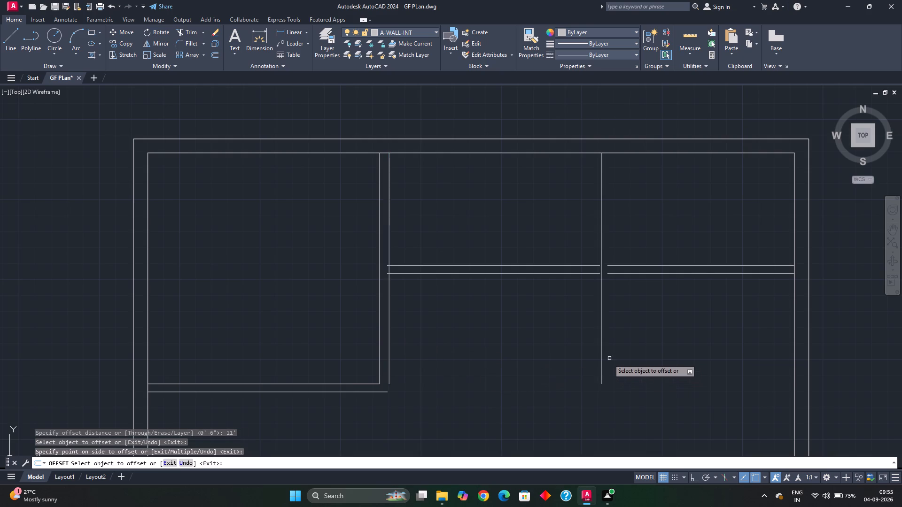
click(601, 351)
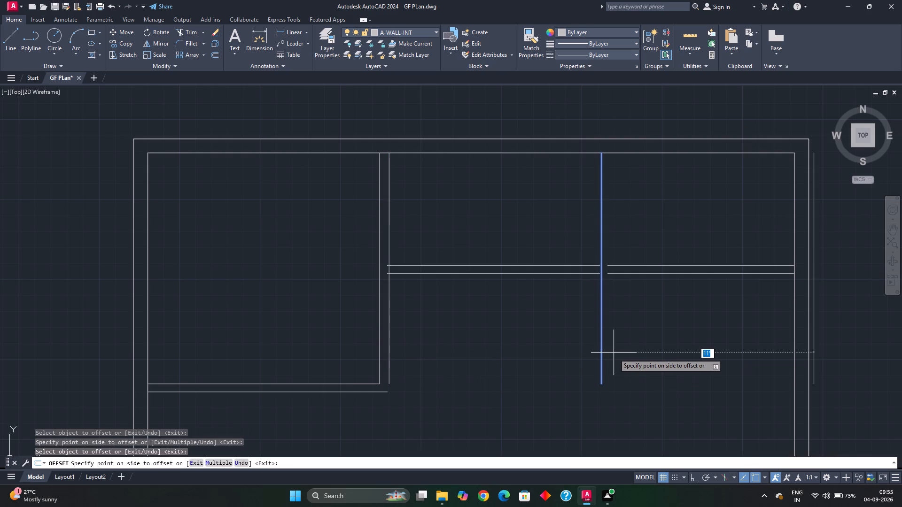
text(6")
key(Return)
key(Escape)
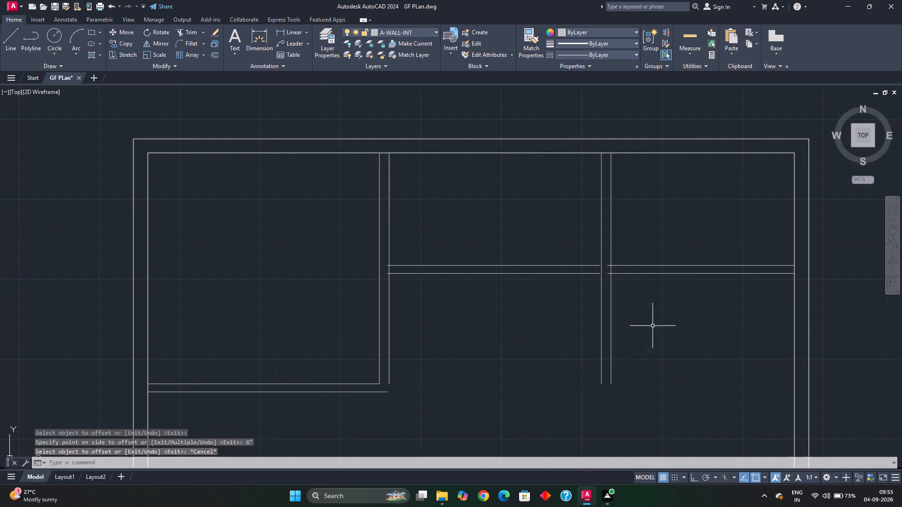
key(Escape)
Quick-measure the clear size of the top middle room.
click(688, 37)
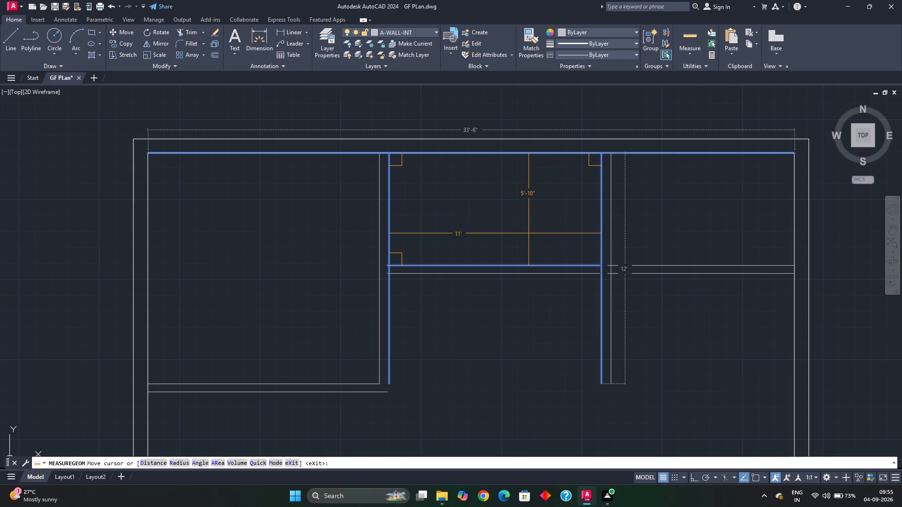
key(Escape)
Trim the horizontal partition's overhanging ends and open the first vertical partition's right-hand line at their junction.
scroll(366, 291, up, 4)
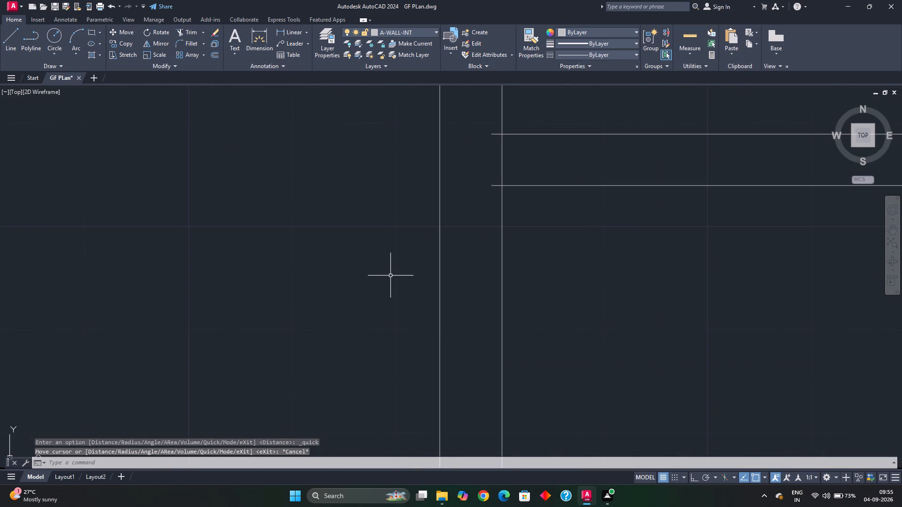
text(tr)
key(space)
click(494, 131)
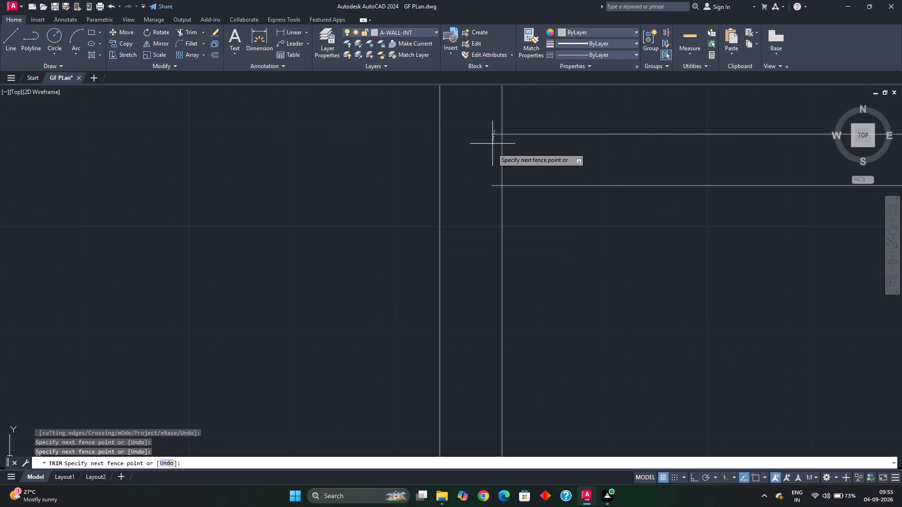
click(496, 197)
drag(505, 164, 487, 167)
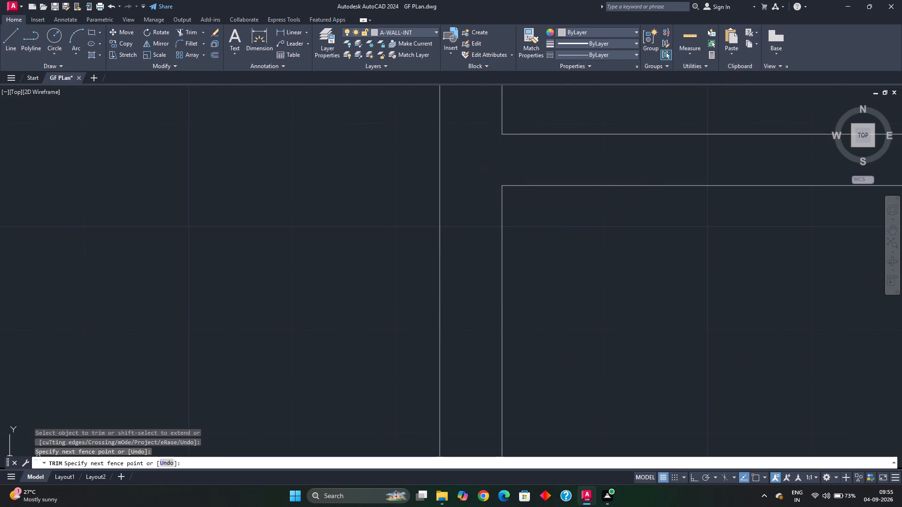
Trim the top-right room's horizontal line stubs at the second vertical partition and open that partition's right-hand line between them.
scroll(487, 170, down, 2)
scroll(596, 237, down, 2)
middle_drag(641, 242, 511, 243)
scroll(630, 210, up, 3)
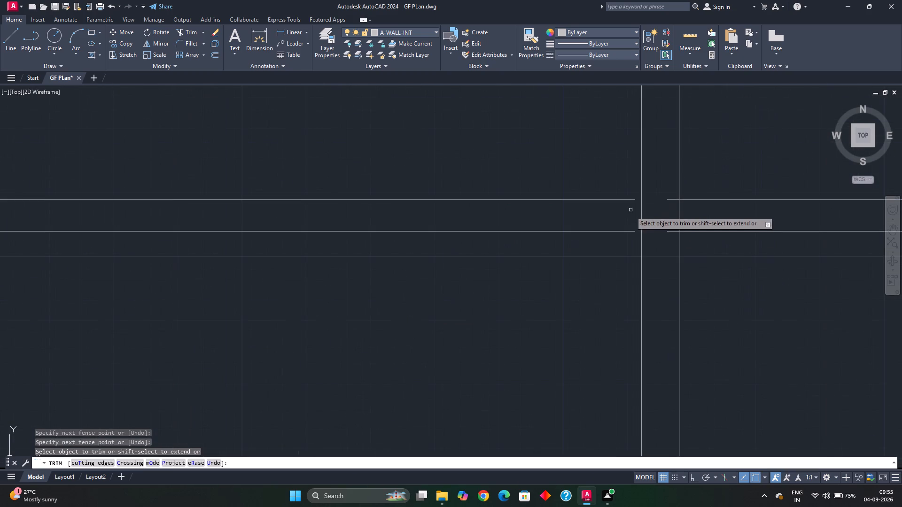
scroll(653, 217, down, 2)
middle_drag(653, 221, 636, 274)
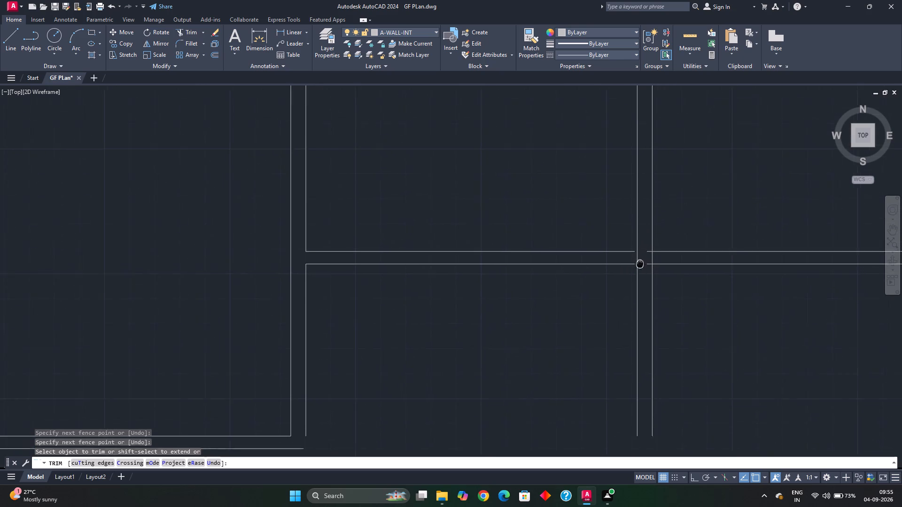
middle_drag(636, 274, 631, 294)
scroll(637, 304, up, 3)
drag(635, 221, 631, 299)
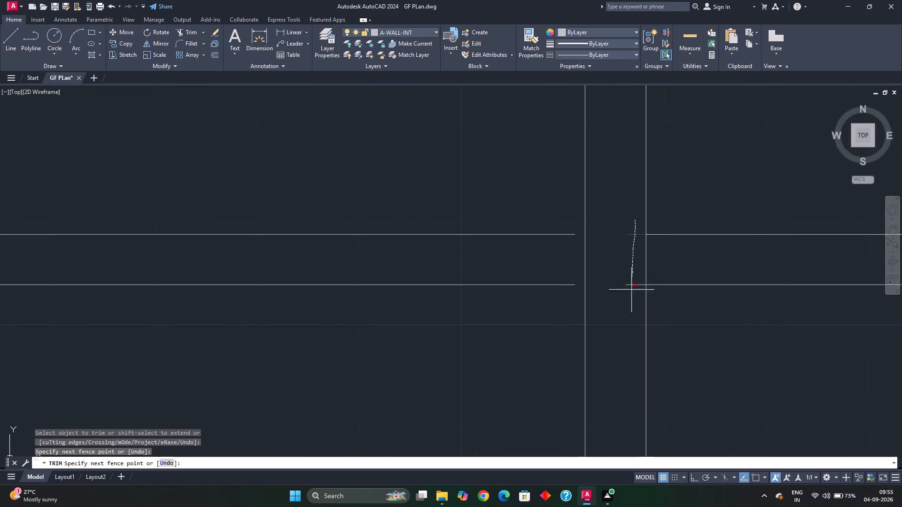
drag(631, 299, 630, 316)
click(646, 255)
Extend the middle horizontal partition lines to the second vertical partition and trim its left-hand line open between them.
scroll(593, 265, down, 1)
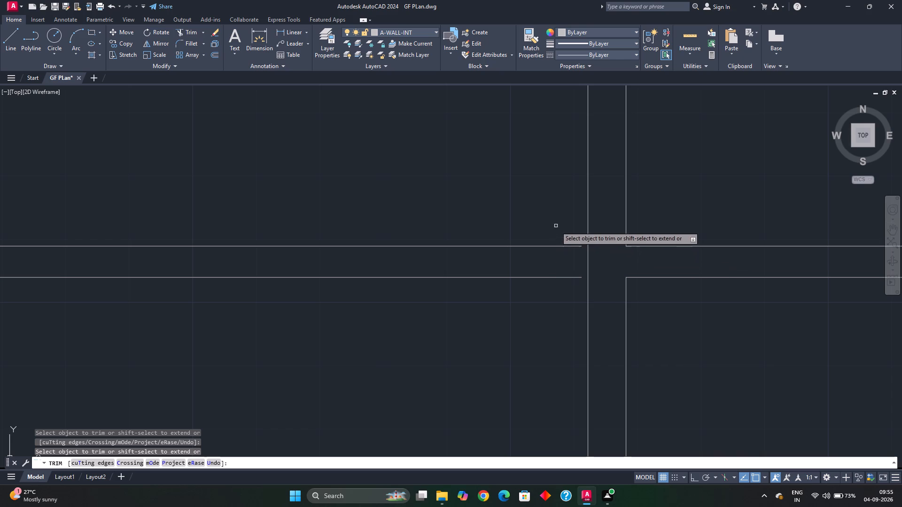
shift+drag(556, 226, 544, 322)
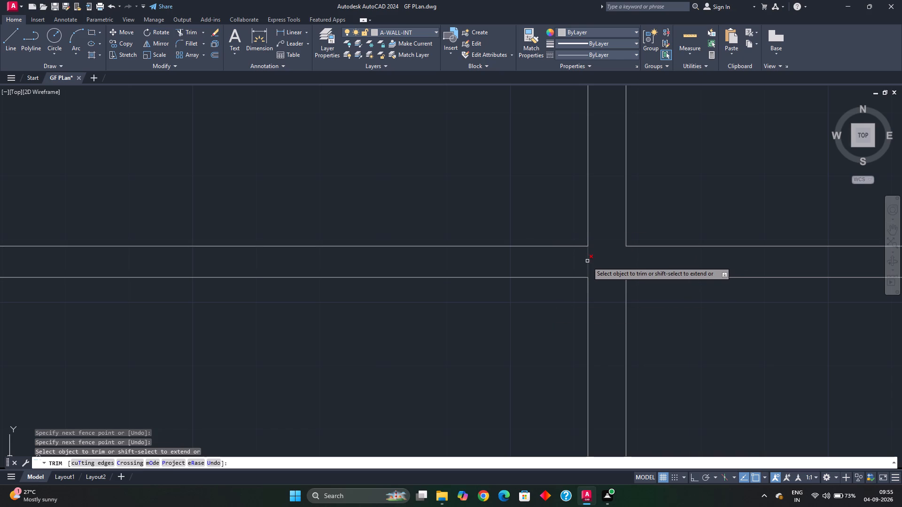
click(587, 261)
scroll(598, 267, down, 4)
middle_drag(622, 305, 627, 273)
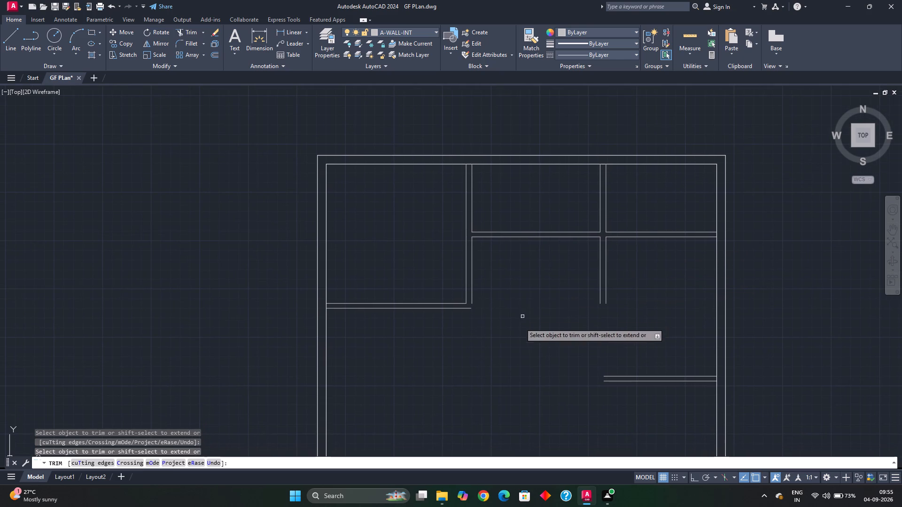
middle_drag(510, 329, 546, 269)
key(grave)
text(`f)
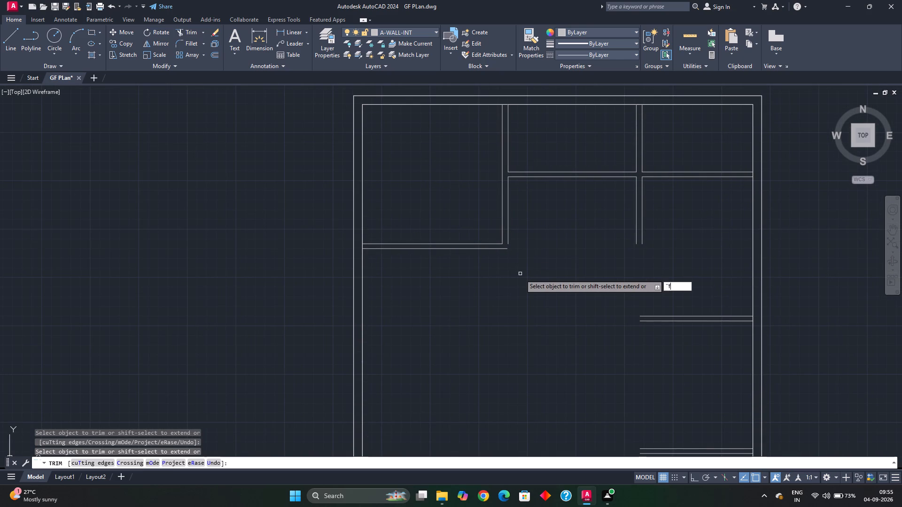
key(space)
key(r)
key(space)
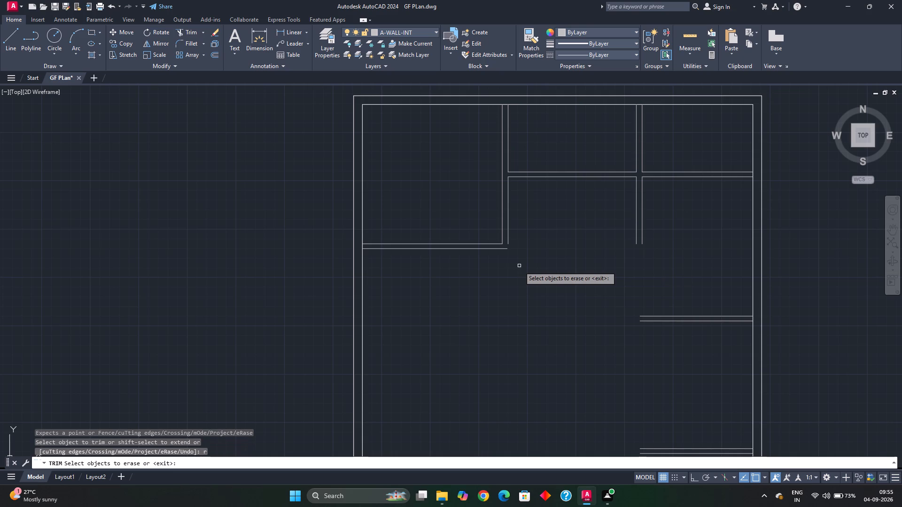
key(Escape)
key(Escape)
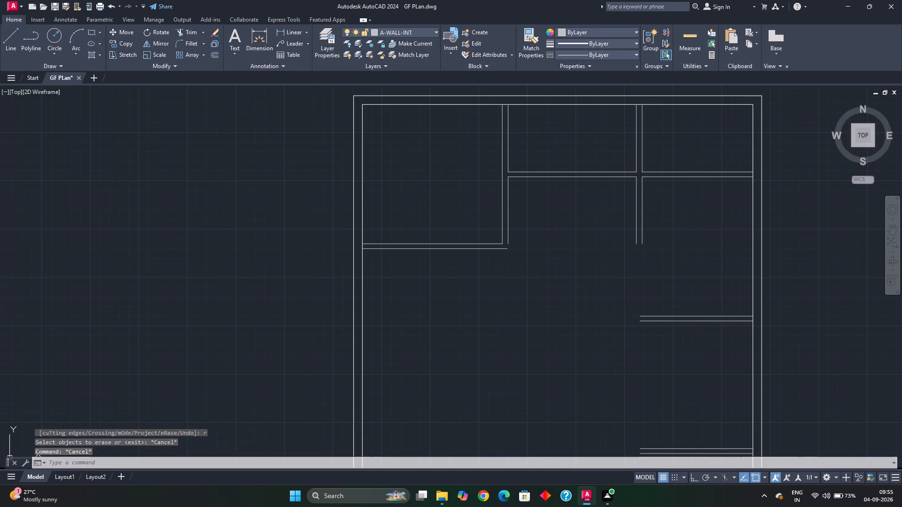
Fillet with radius 0 the top-left room's lower partition line and its outer vertical line into a closed corner.
key(f)
key(space)
text(r)
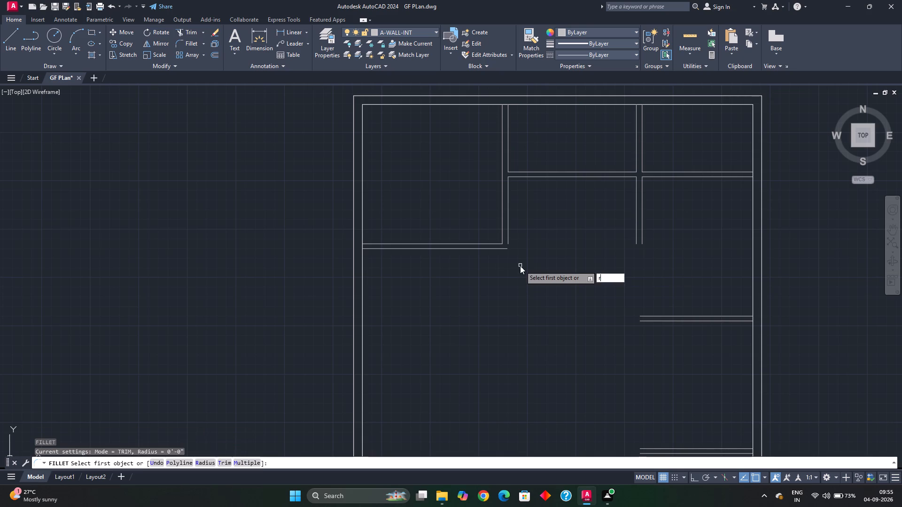
key(space)
text(0)
key(space)
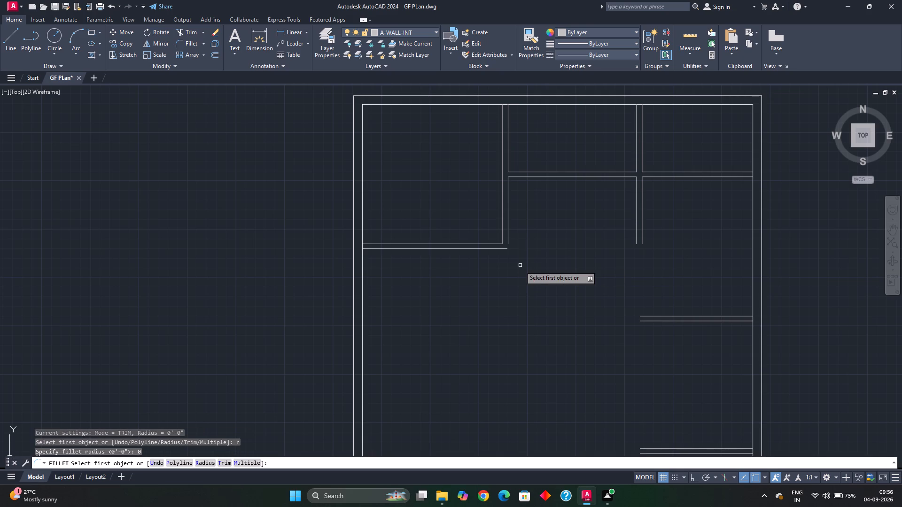
click(493, 250)
click(508, 240)
key(Escape)
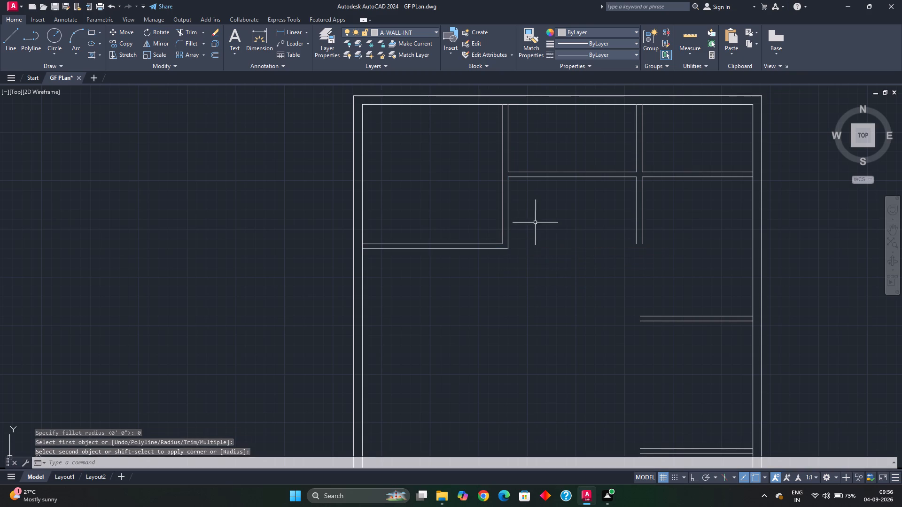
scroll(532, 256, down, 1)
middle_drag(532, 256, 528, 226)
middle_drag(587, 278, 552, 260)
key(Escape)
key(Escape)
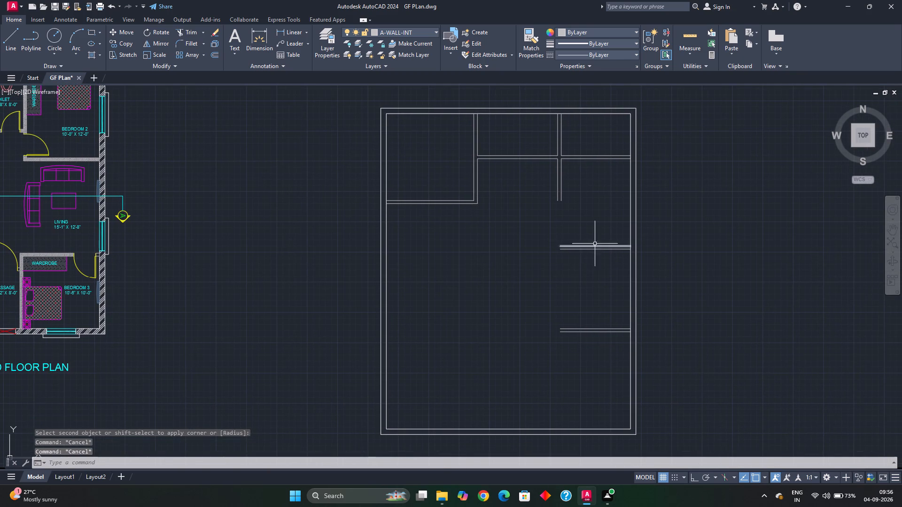
Erase the four horizontal partition lines along the east wall, below the top-right room.
drag(597, 229, 595, 235)
click(583, 375)
key(Delete)
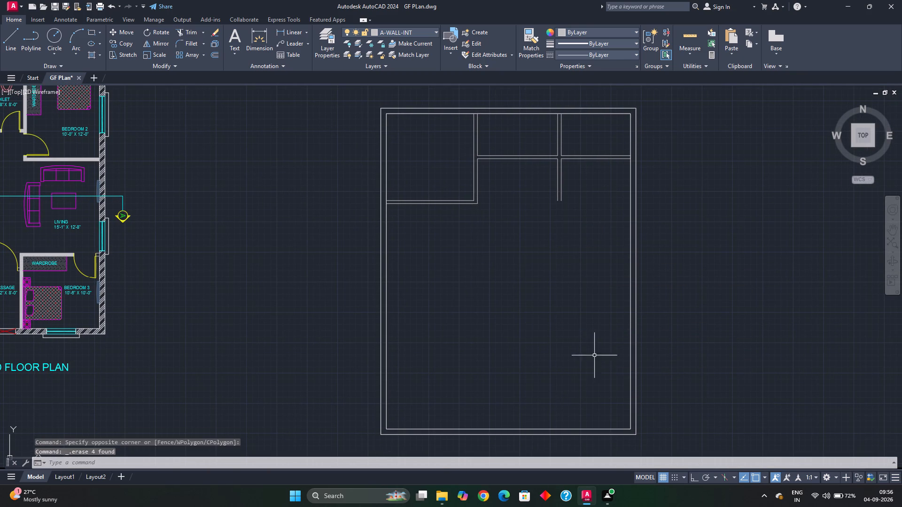
Offset the top-right room's lower partition line 12' downward, and offset the new line 6" down to form a partition.
key(o)
key(Return)
key(1)
key(2)
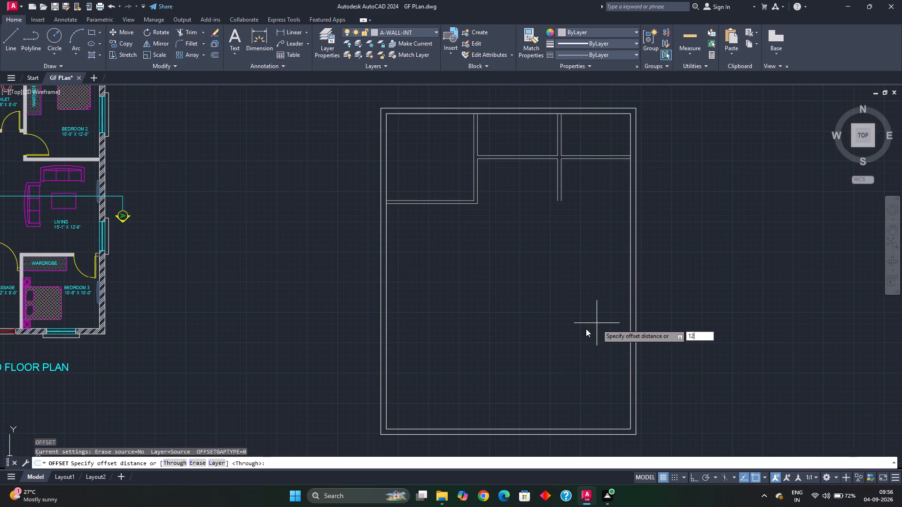
key(apostrophe)
key(Return)
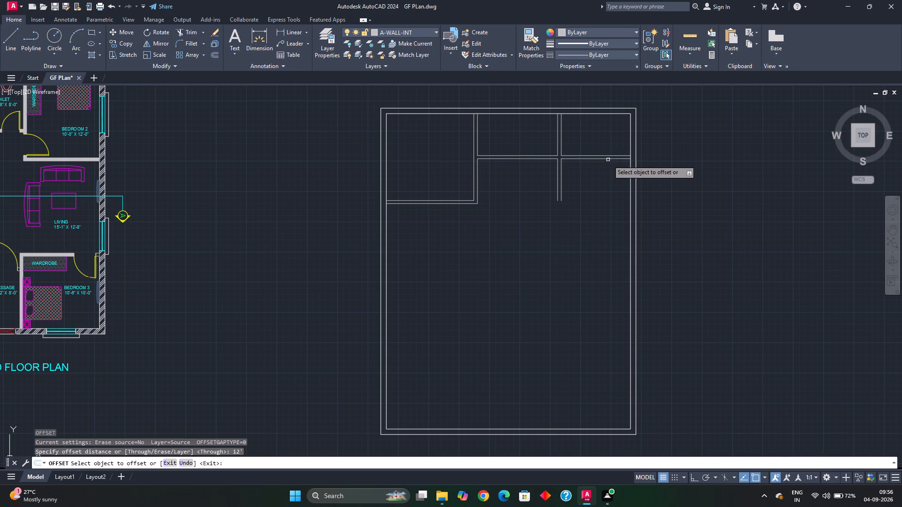
click(608, 160)
click(601, 219)
click(610, 246)
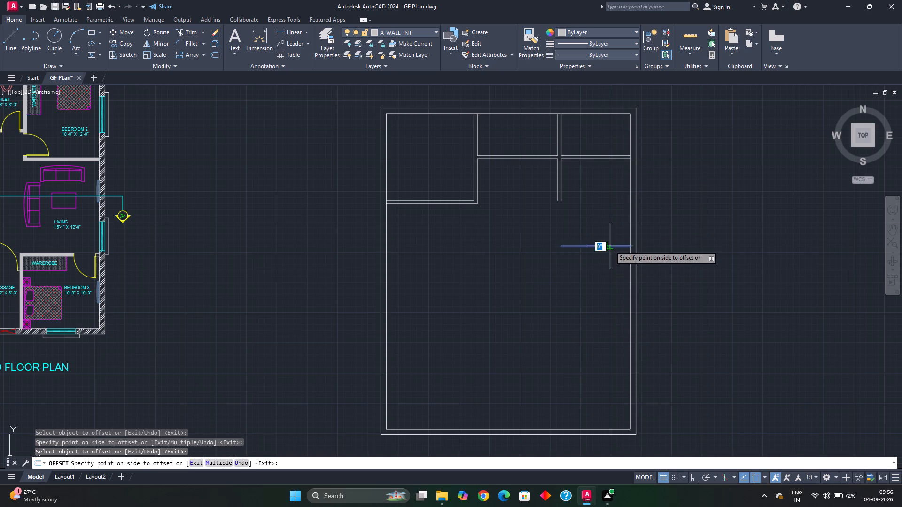
key(6)
key(shift+quotedbl)
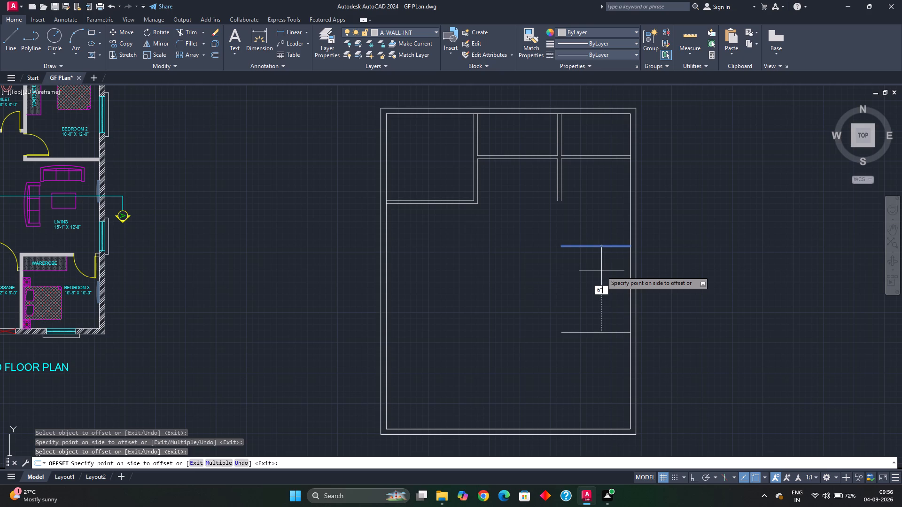
key(Return)
Offset the new partition's lower line 11' downward, and offset the resulting line 6" down to form another partition.
click(615, 250)
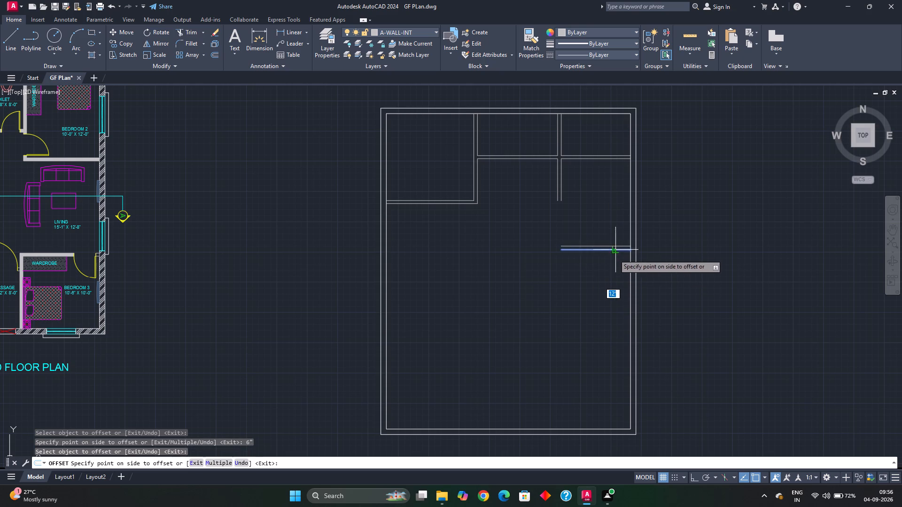
key(1)
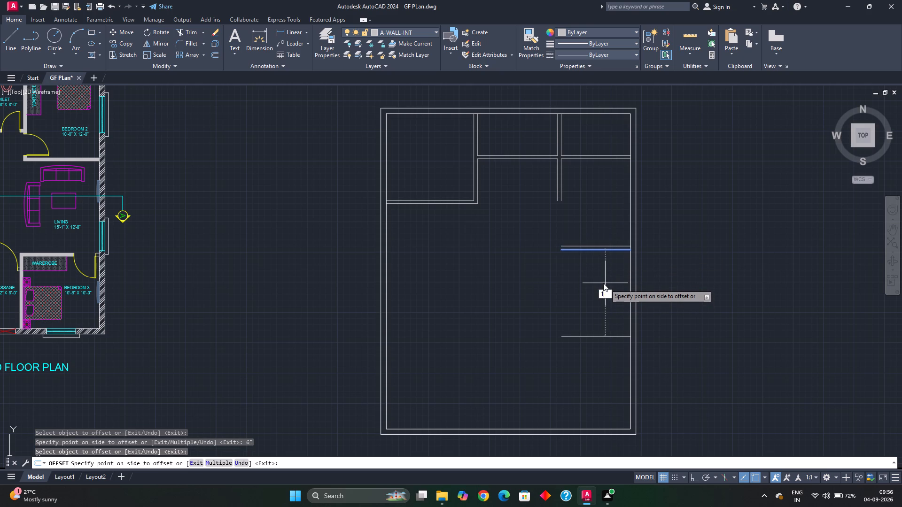
key(1)
key(apostrophe)
key(Return)
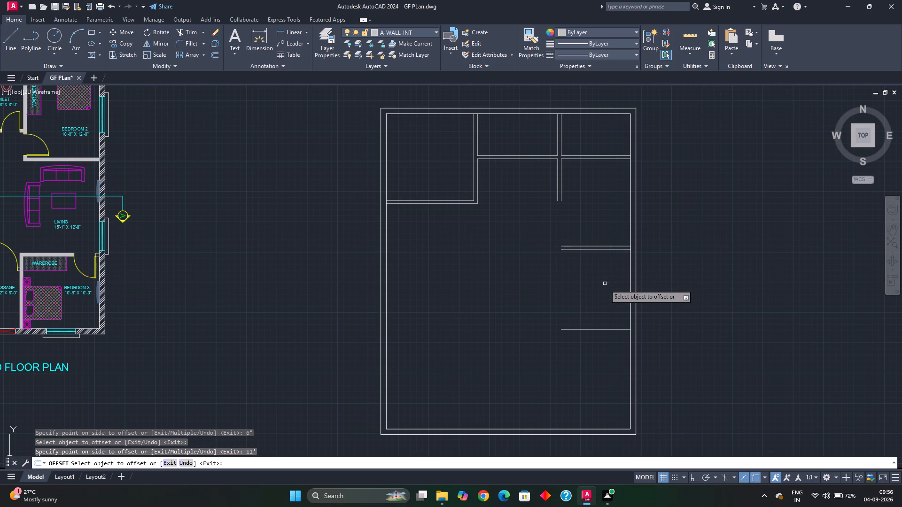
click(600, 331)
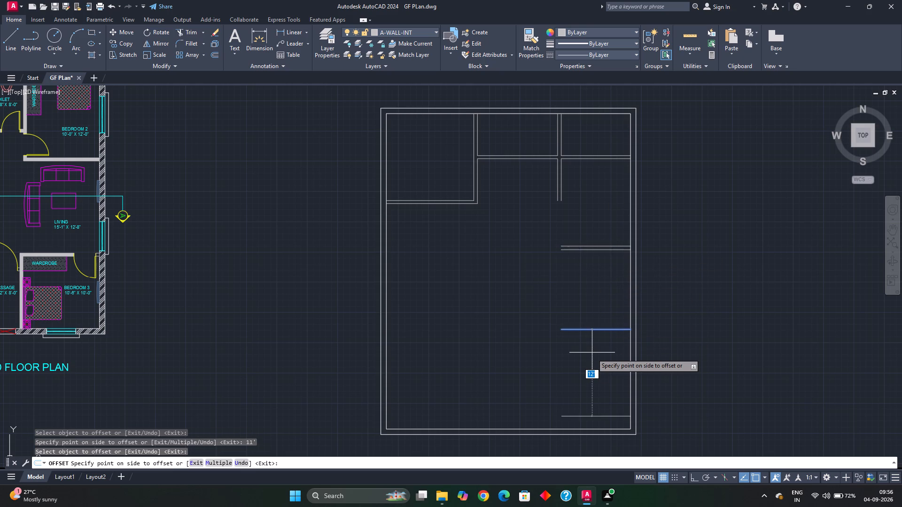
key(6)
key(shift+quotedbl)
key(Return)
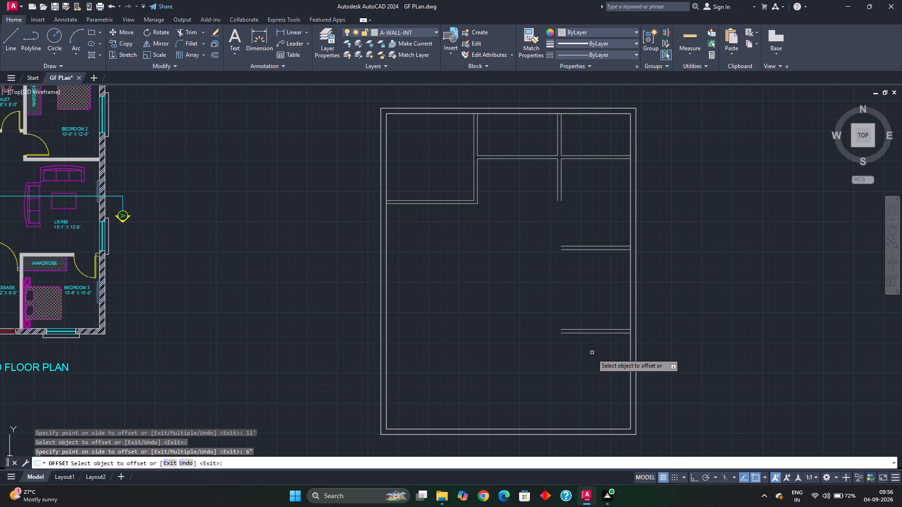
key(Escape)
key(Escape)
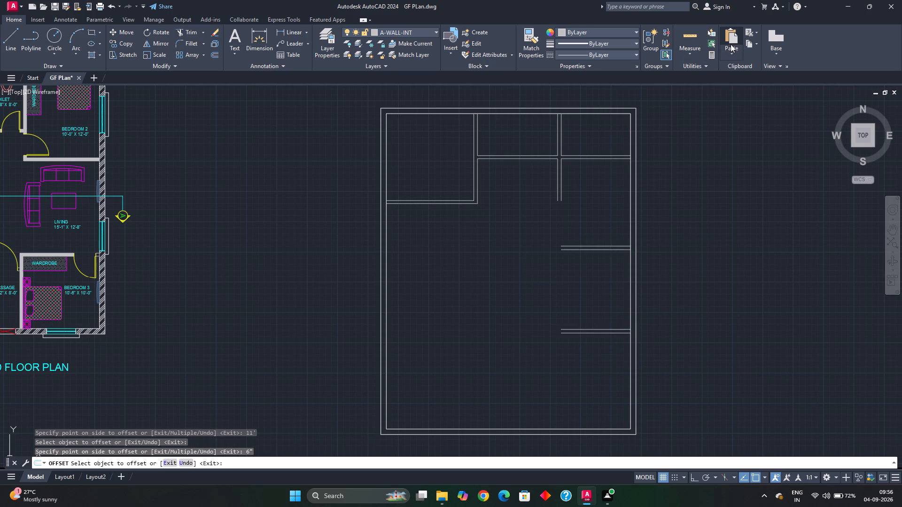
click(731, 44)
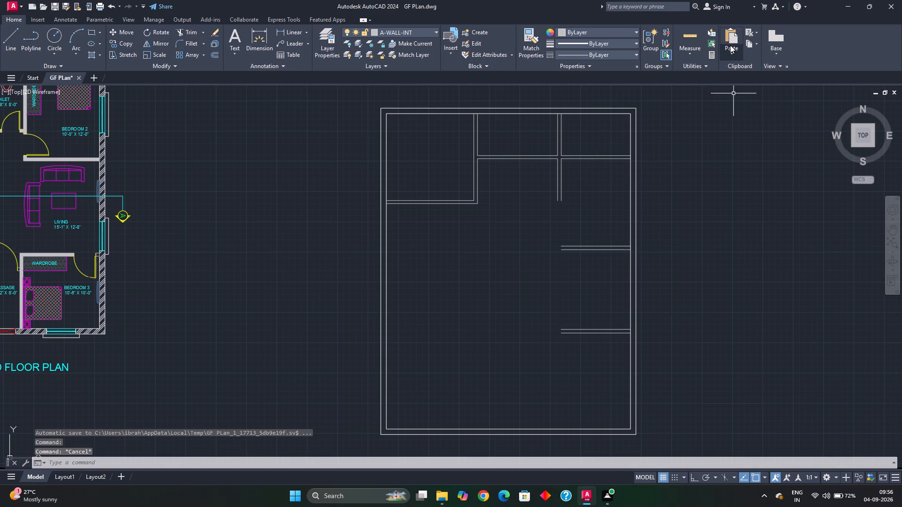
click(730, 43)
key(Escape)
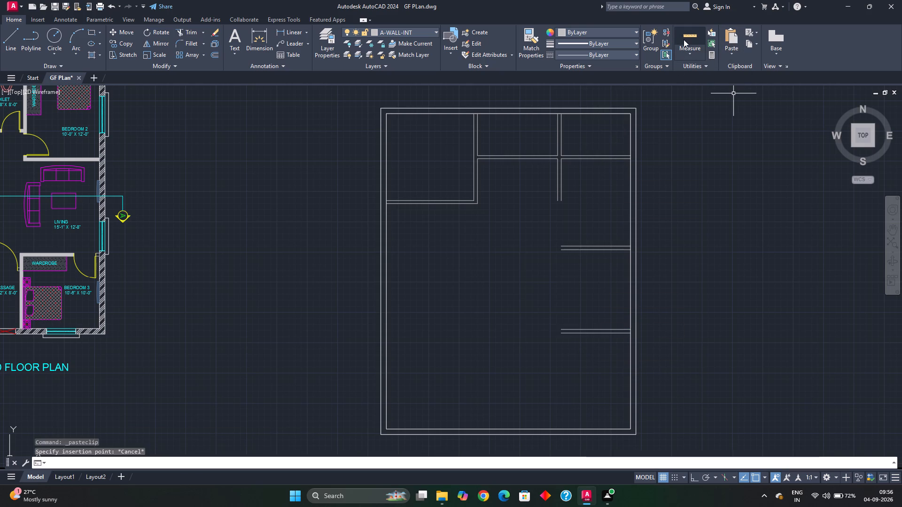
Check the clear dimensions of the spaces along the east wall with Quick measure.
click(684, 39)
click(687, 35)
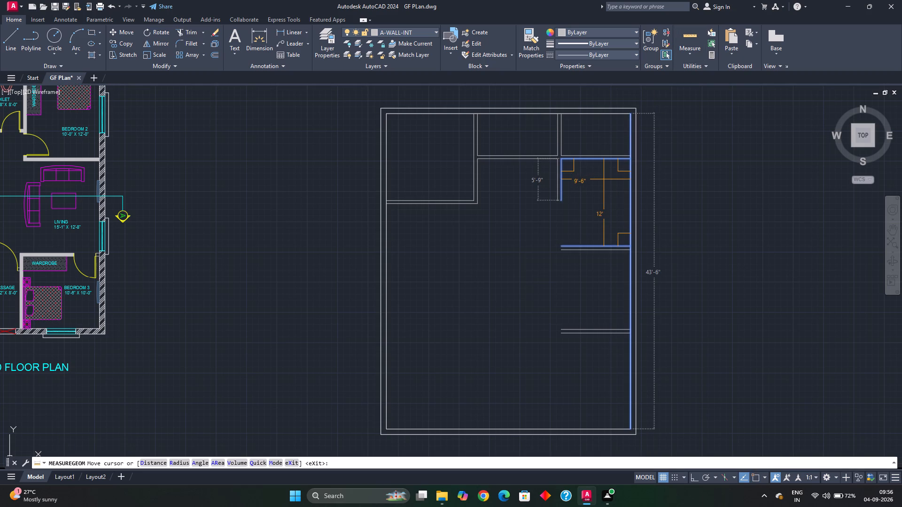
middle_drag(596, 188, 589, 162)
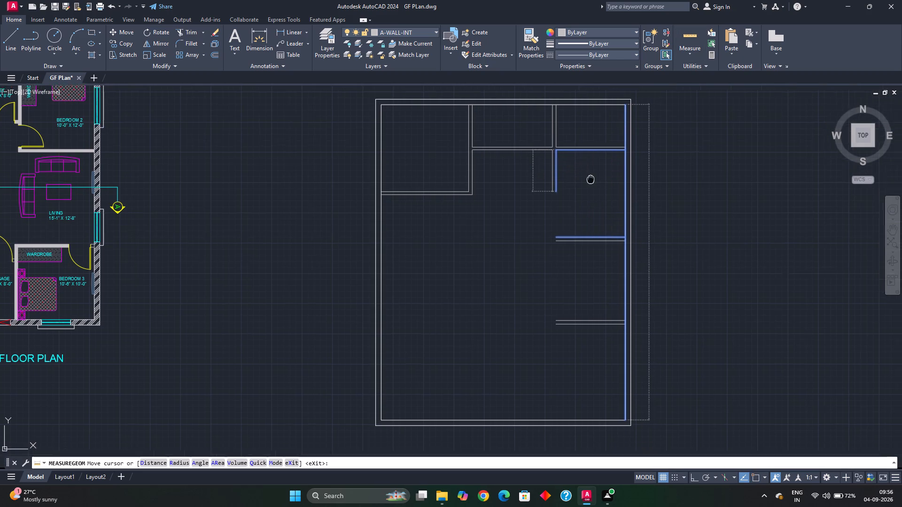
middle_drag(589, 162, 584, 122)
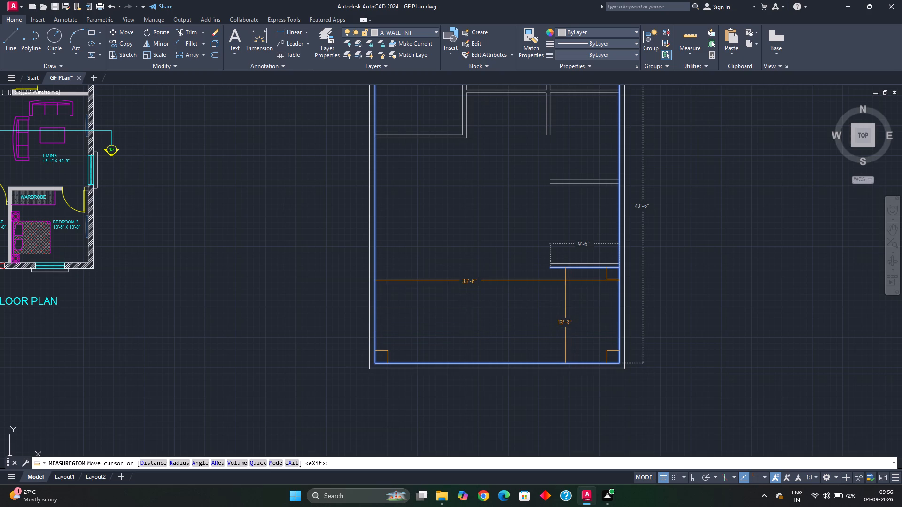
key(Escape)
key(Escape)
Erase the two short vertical partition lines hanging below the top-right room's lower partition.
middle_drag(571, 207, 567, 246)
middle_drag(556, 161, 548, 209)
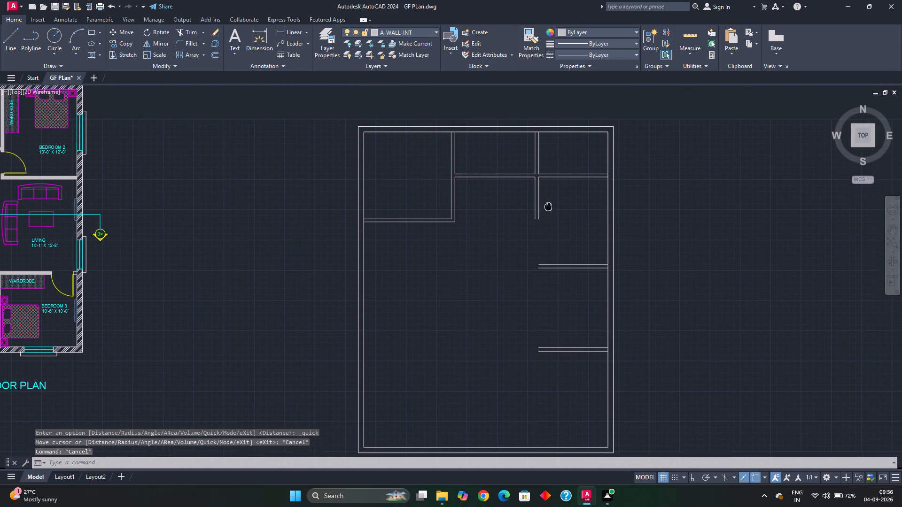
middle_drag(548, 209, 547, 213)
scroll(544, 207, up, 2)
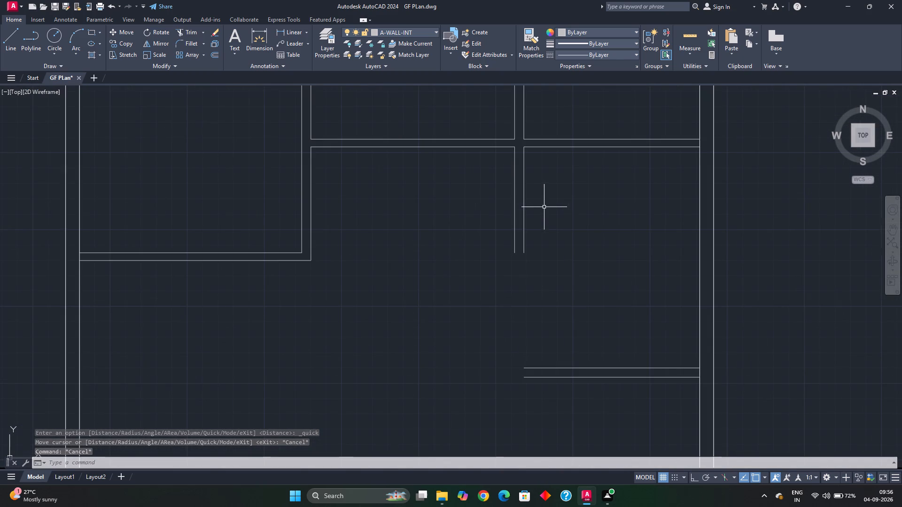
click(540, 199)
click(505, 220)
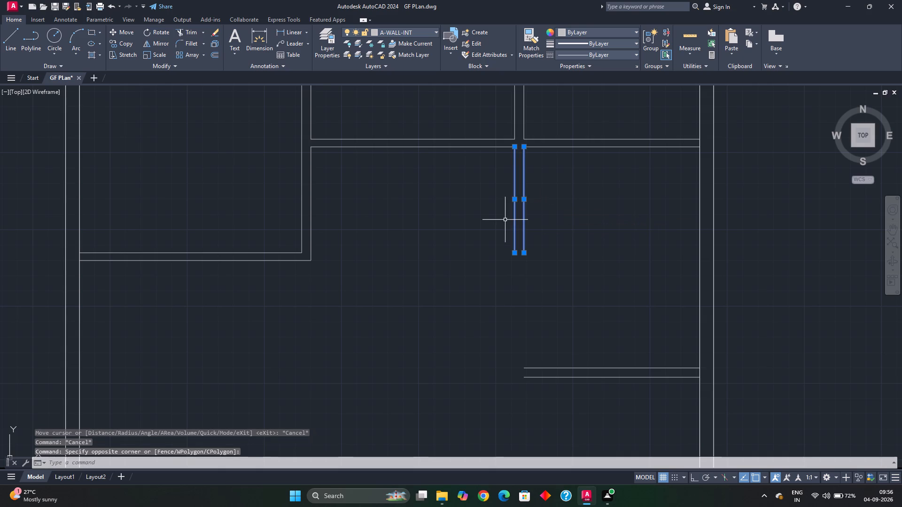
key(Delete)
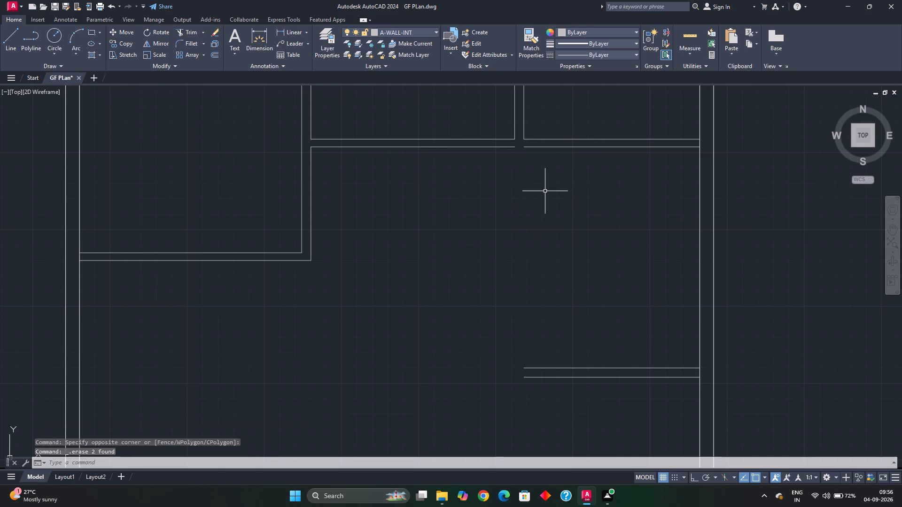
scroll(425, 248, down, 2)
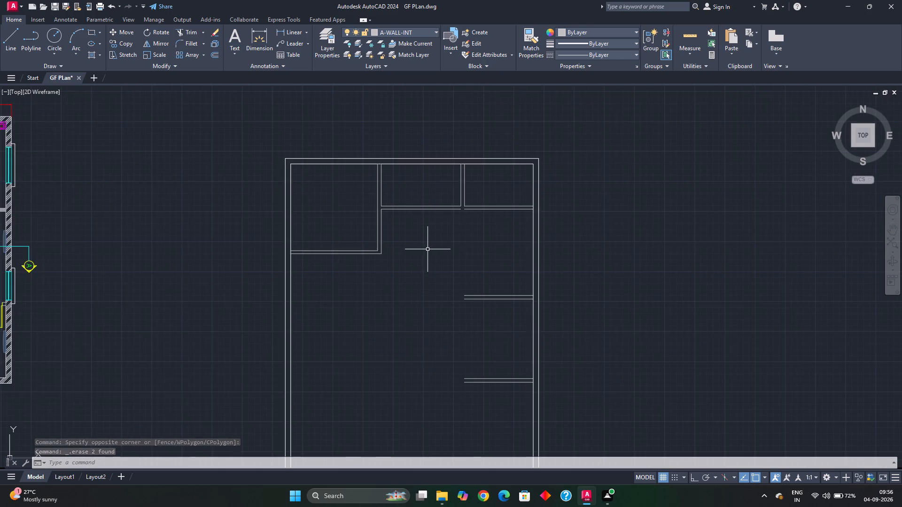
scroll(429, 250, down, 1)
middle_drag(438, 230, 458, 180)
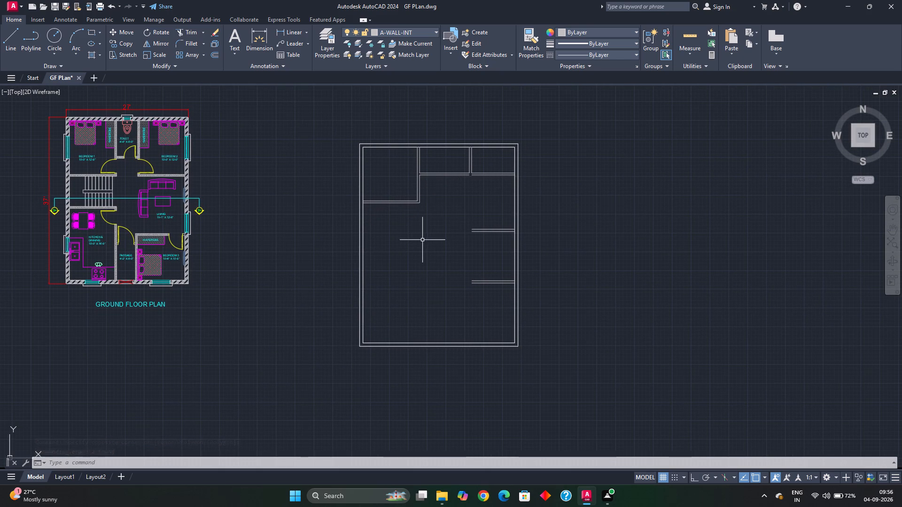
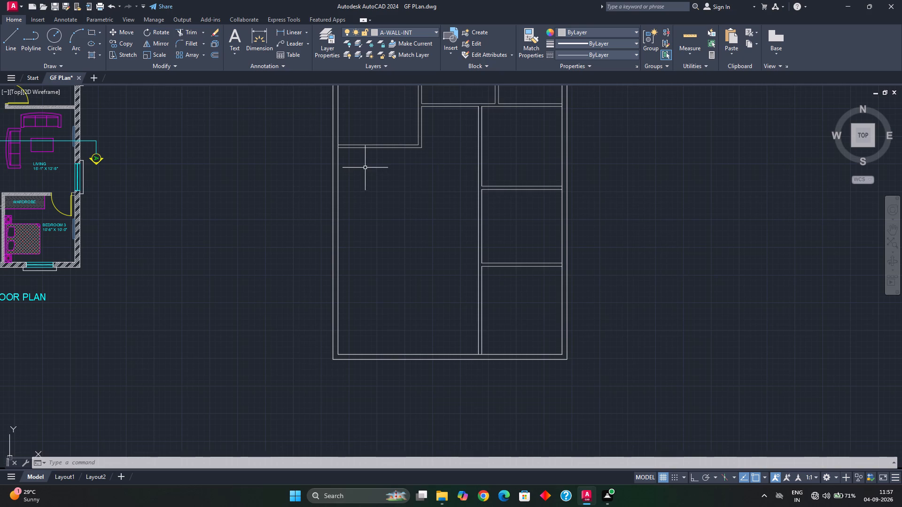
Offset the upper-left room's lower partition line 7' downward, and offset the new line 6" down to form a partition.
scroll(367, 157, up, 1)
middle_drag(367, 157, 381, 185)
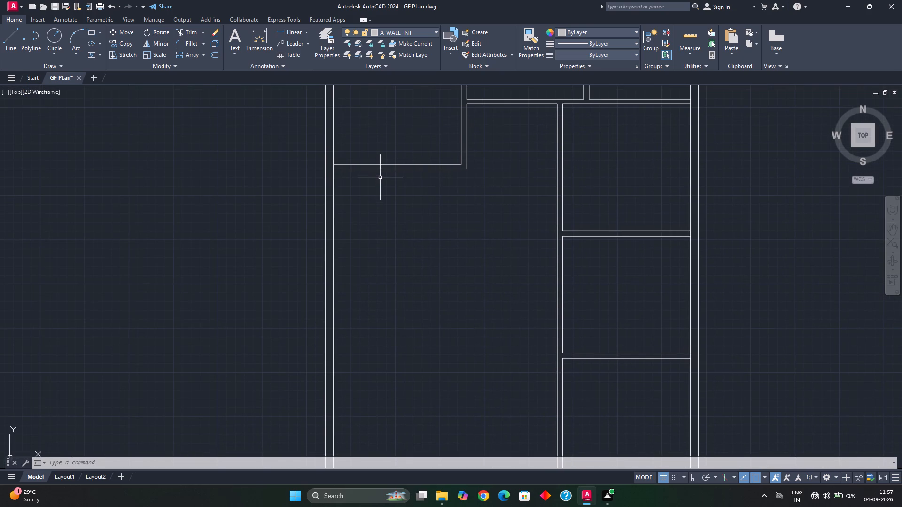
key(o)
key(Return)
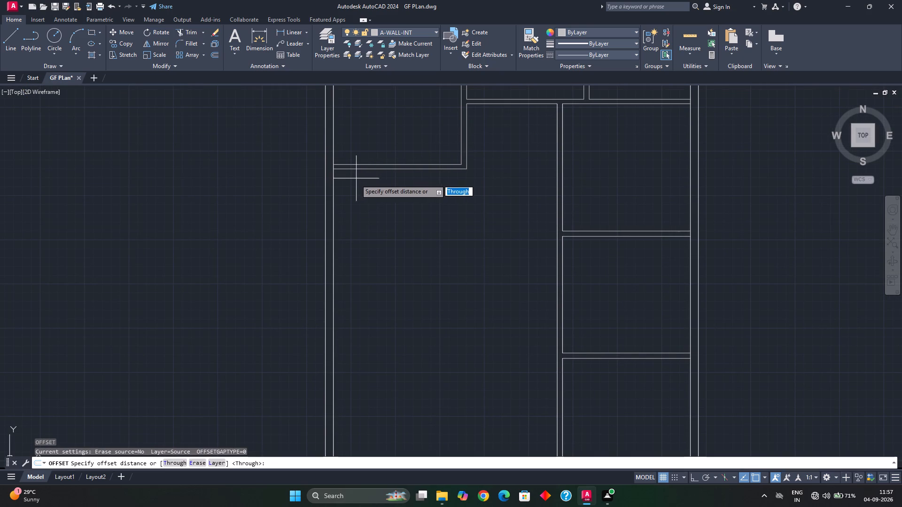
key(7)
key(apostrophe)
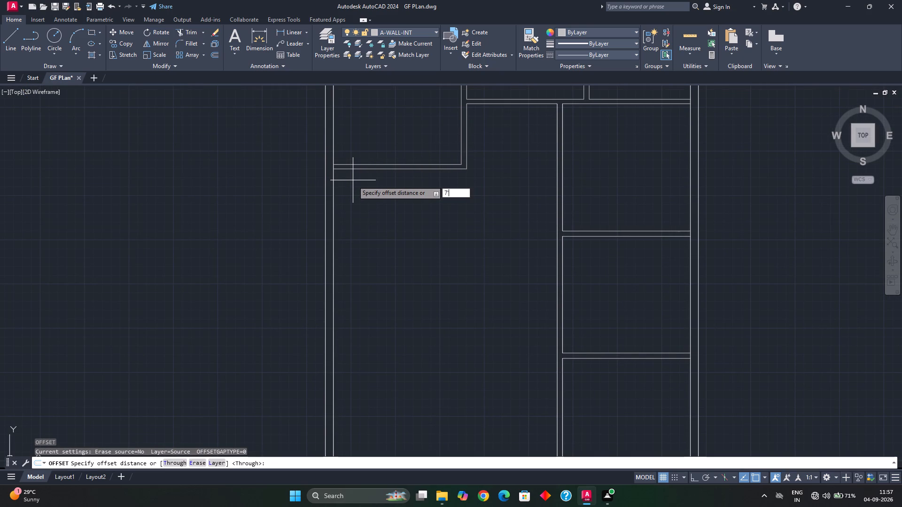
key(Return)
click(377, 170)
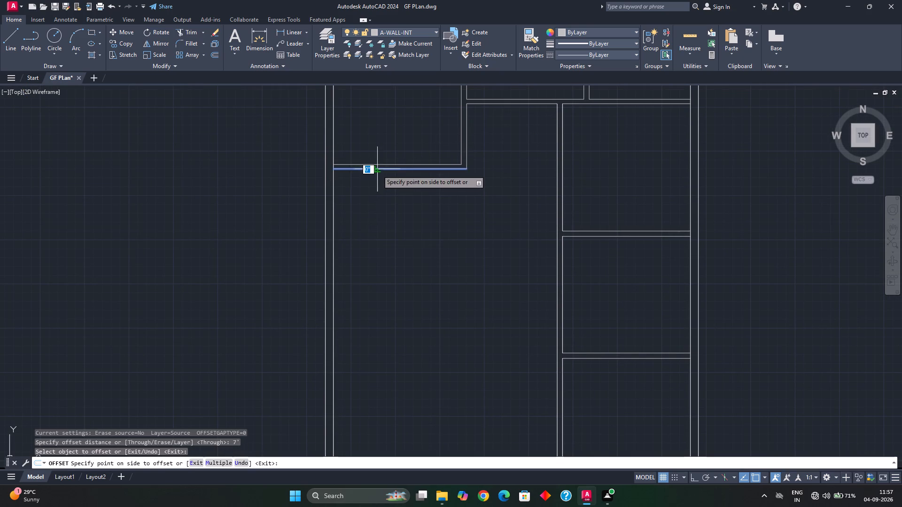
click(375, 191)
click(401, 243)
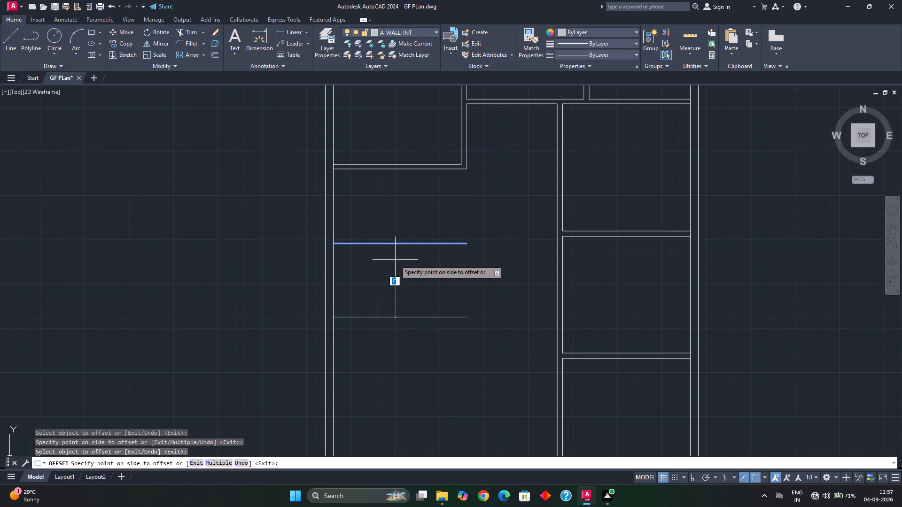
text(6")
key(Return)
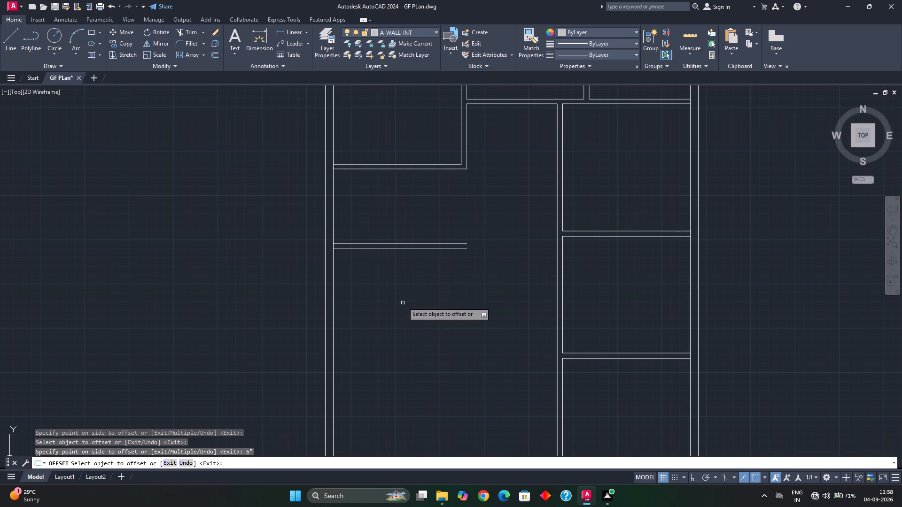
Offset the south wall's inner line 12'1" upward into the plan.
middle_drag(399, 268, 392, 212)
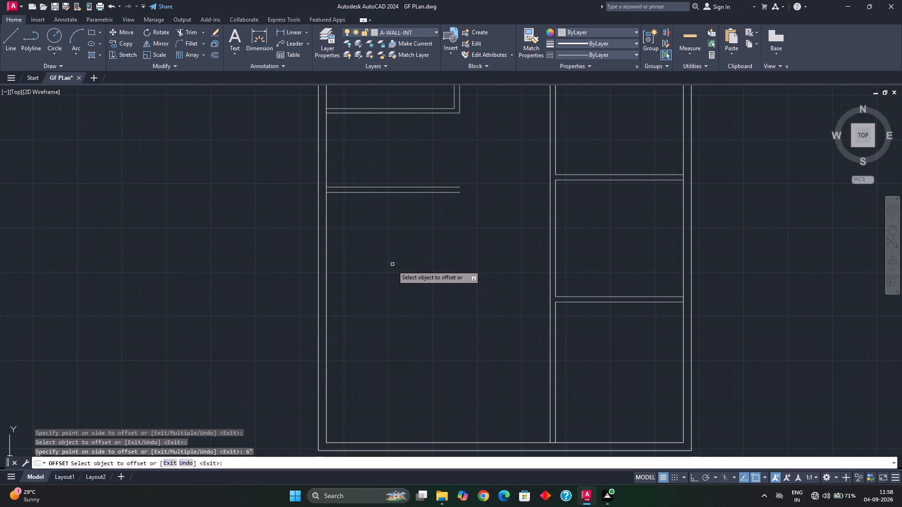
middle_drag(401, 327, 408, 242)
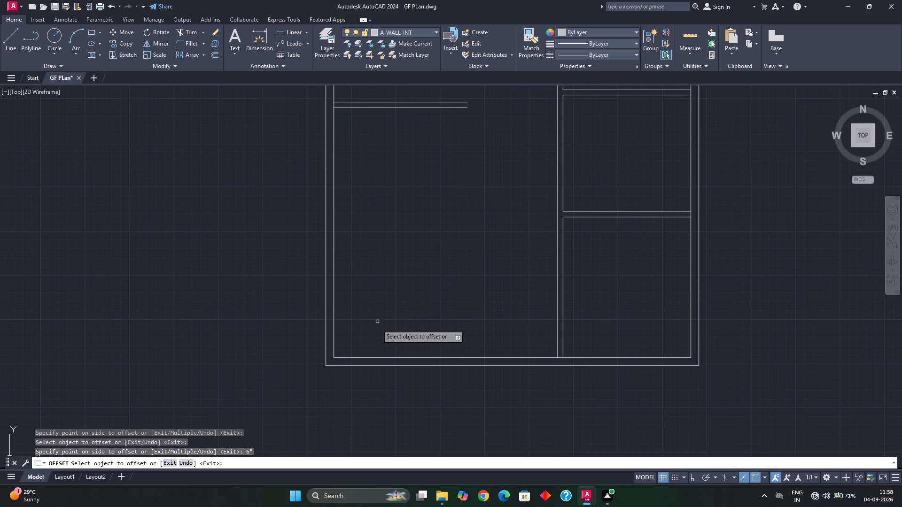
click(370, 358)
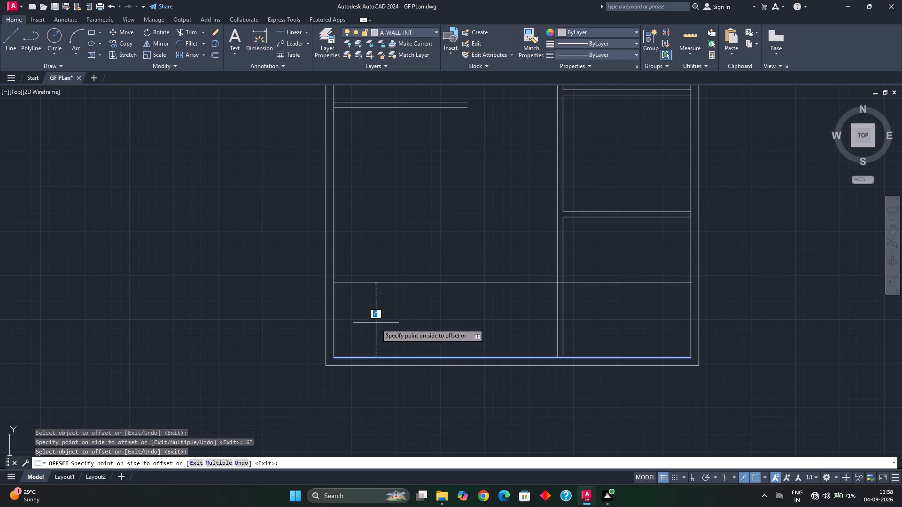
text(12)
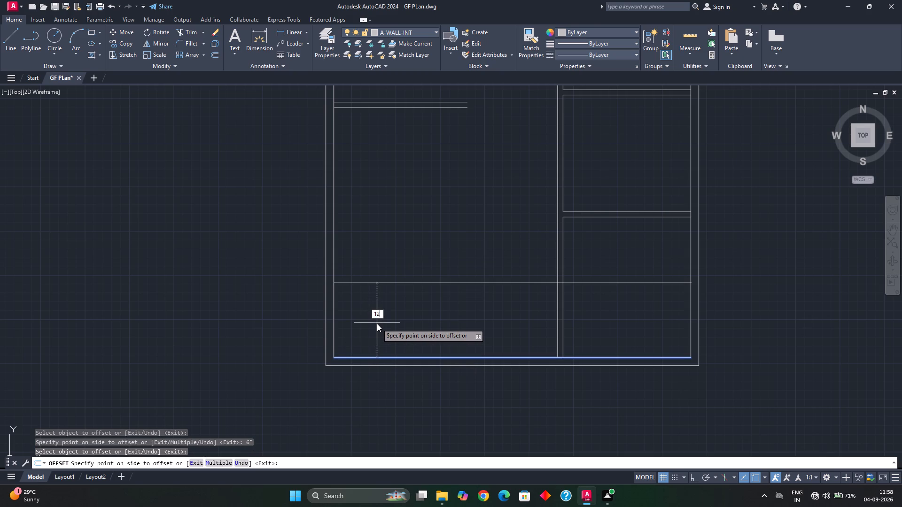
key(apostrophe)
key(1)
key(shift+quotedbl)
key(Return)
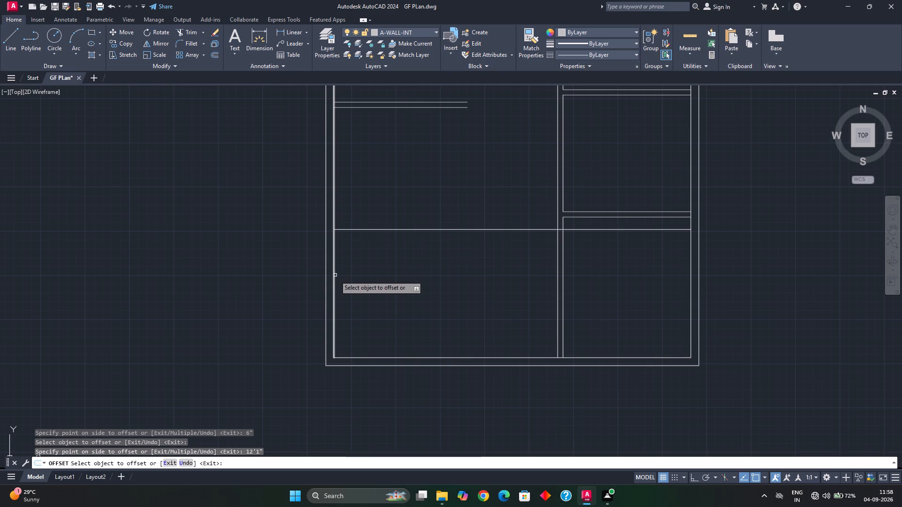
Offset the west wall's inner line 9' toward the inside of the plan.
click(334, 276)
key(9)
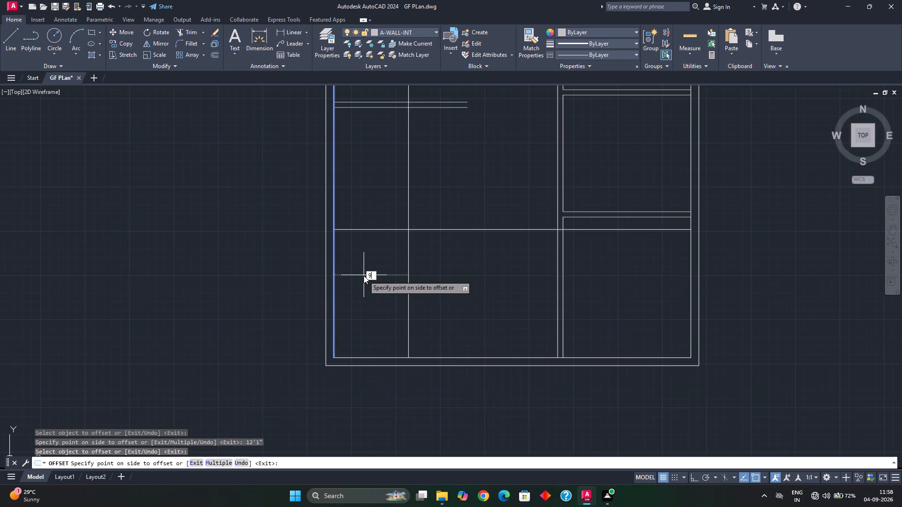
key(apostrophe)
key(Return)
key(Escape)
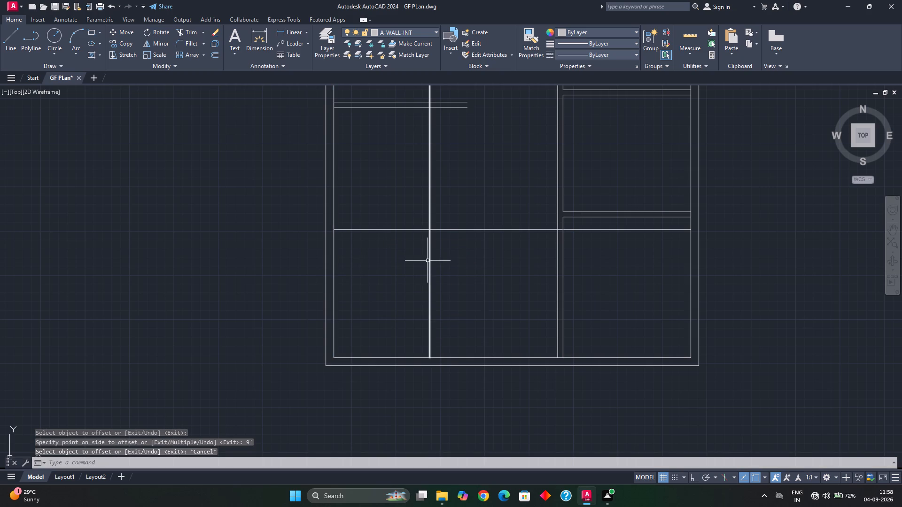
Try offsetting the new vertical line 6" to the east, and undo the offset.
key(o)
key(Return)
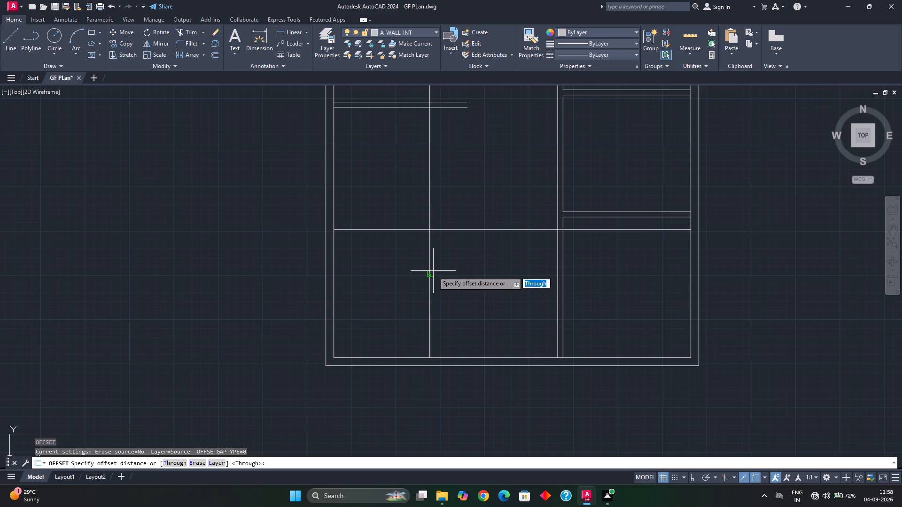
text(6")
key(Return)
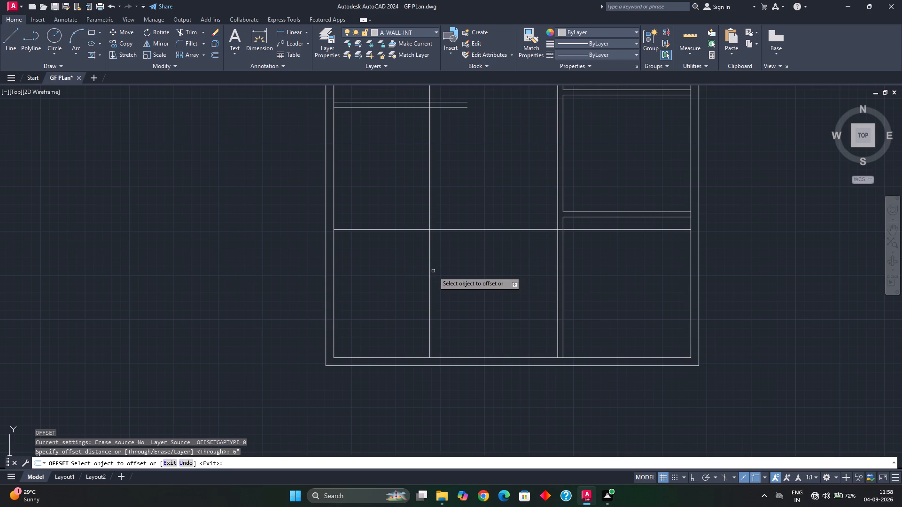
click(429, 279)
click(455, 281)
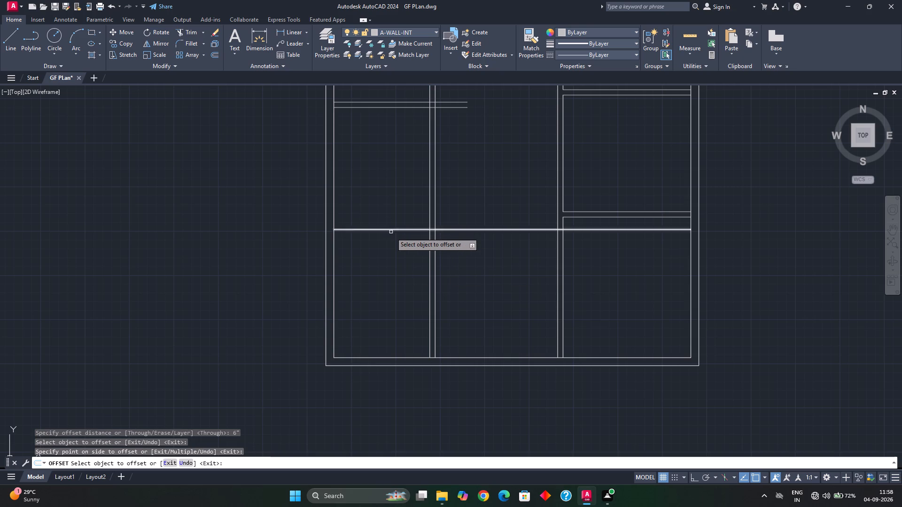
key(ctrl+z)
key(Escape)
Trim away the new vertical line above the 12'1" offset line, leaving only its part in the southwest corner room.
middle_drag(441, 190, 445, 244)
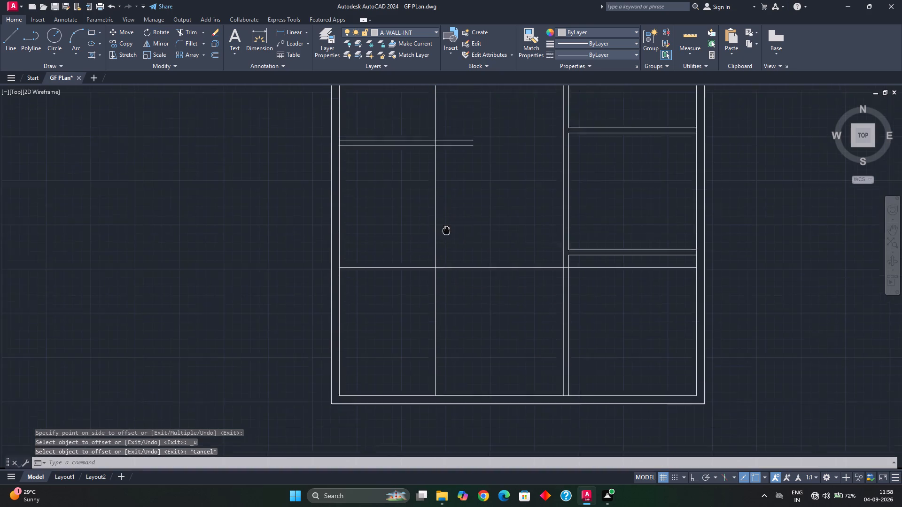
middle_drag(445, 244, 442, 300)
text(tr)
key(space)
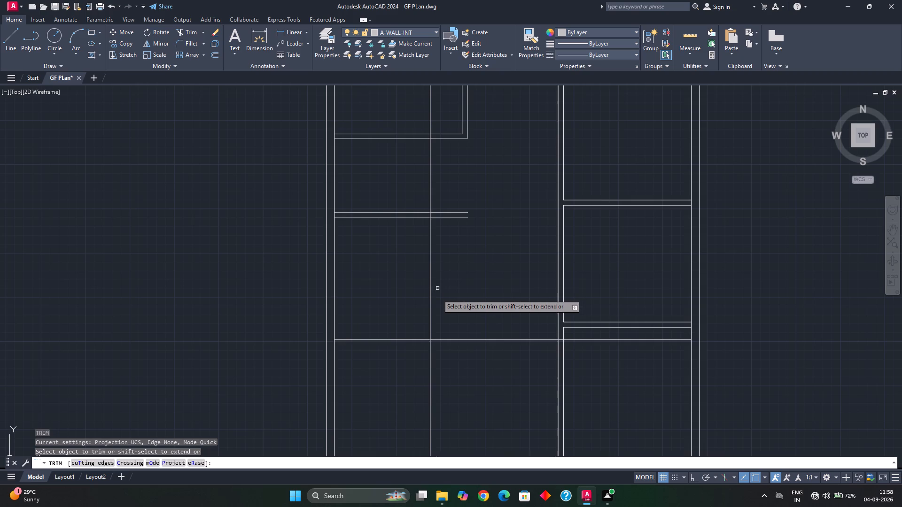
click(435, 320)
click(408, 325)
middle_drag(430, 245, 432, 298)
scroll(434, 277, up, 1)
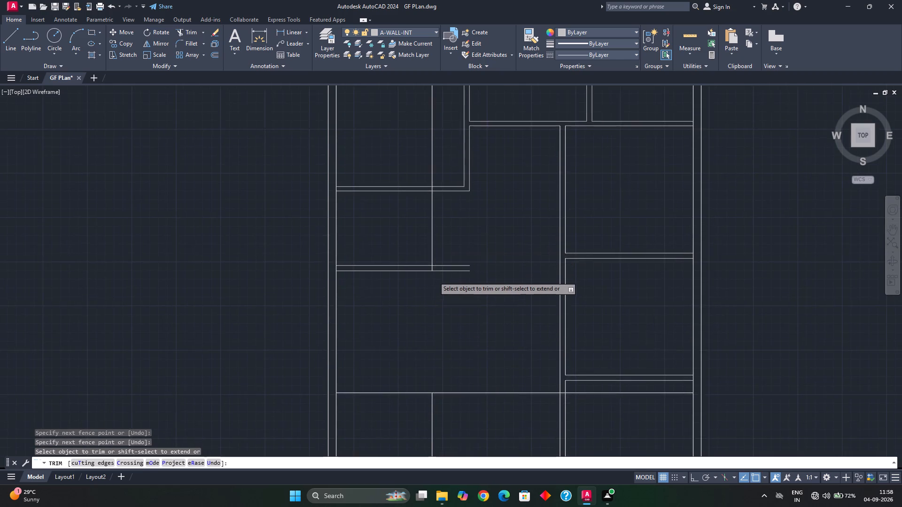
scroll(434, 277, up, 1)
click(427, 258)
click(424, 240)
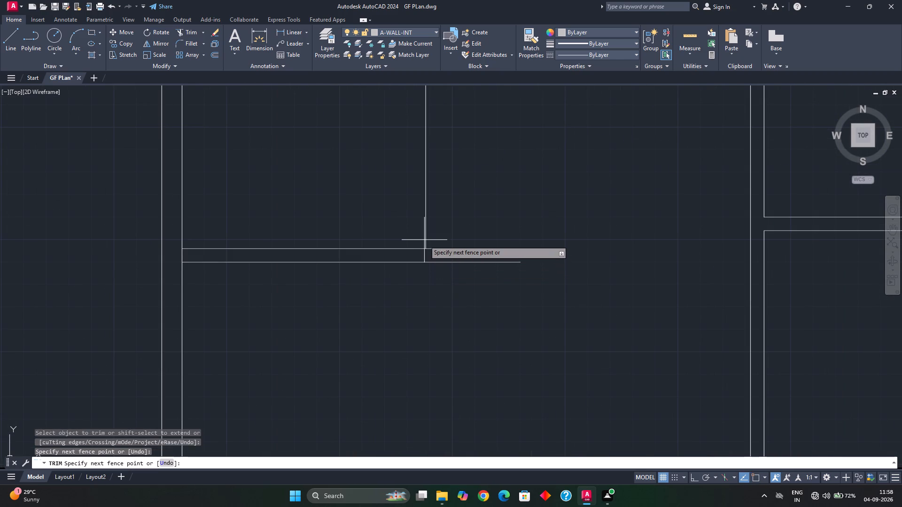
click(441, 234)
Extend both vertical partition lines of the upper-left room down to the 6" partition 7' below it.
scroll(444, 228, down, 3)
middle_drag(444, 226, 443, 292)
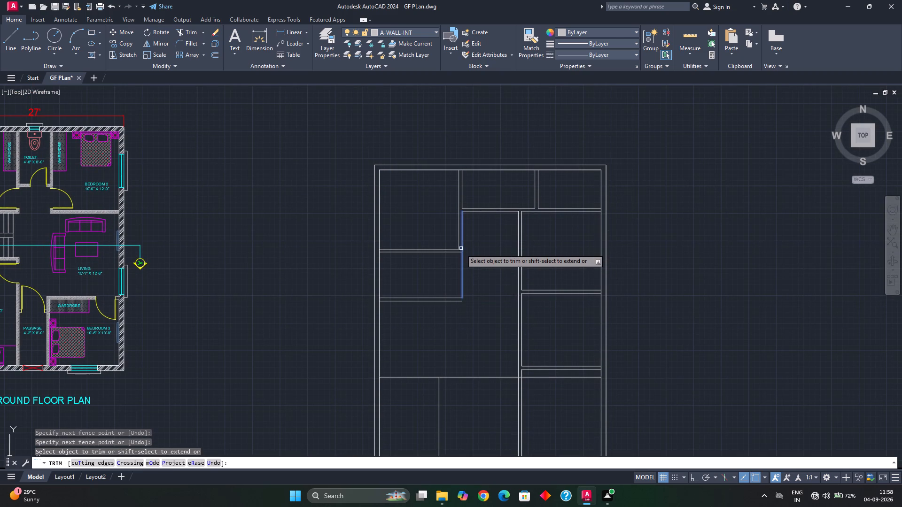
shift+click(461, 249)
shift+click(462, 287)
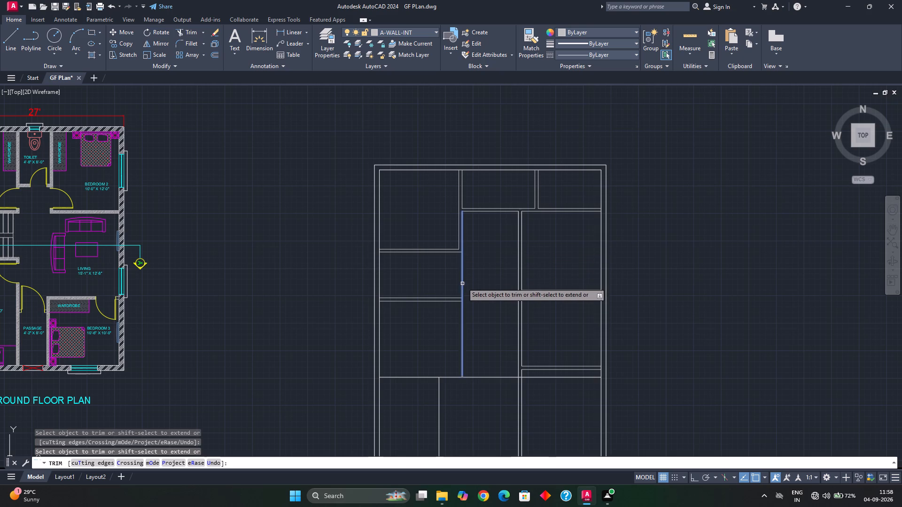
shift+click(459, 245)
shift+click(458, 246)
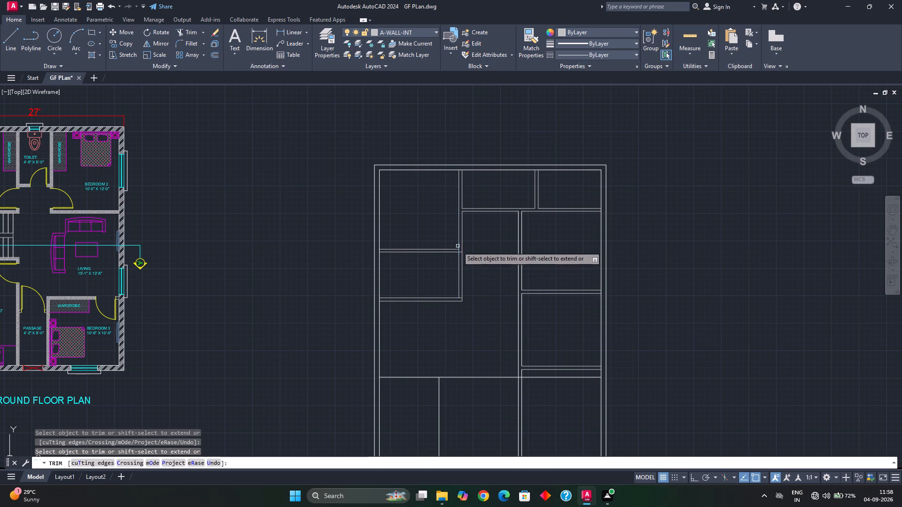
shift+click(458, 281)
Trim the overlapping partition line pieces at the east ends of both horizontal partitions of the 7' room.
scroll(457, 246, up, 2)
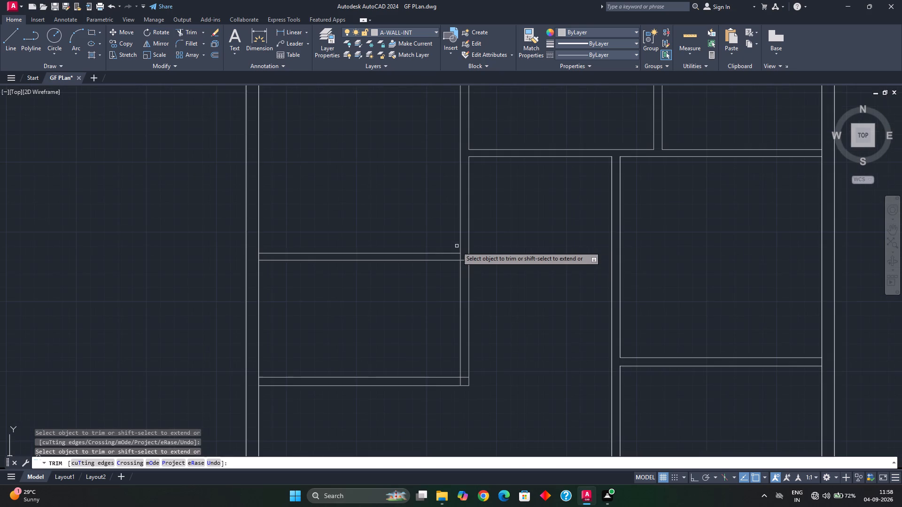
scroll(451, 238, up, 2)
middle_drag(451, 238, 453, 261)
click(481, 318)
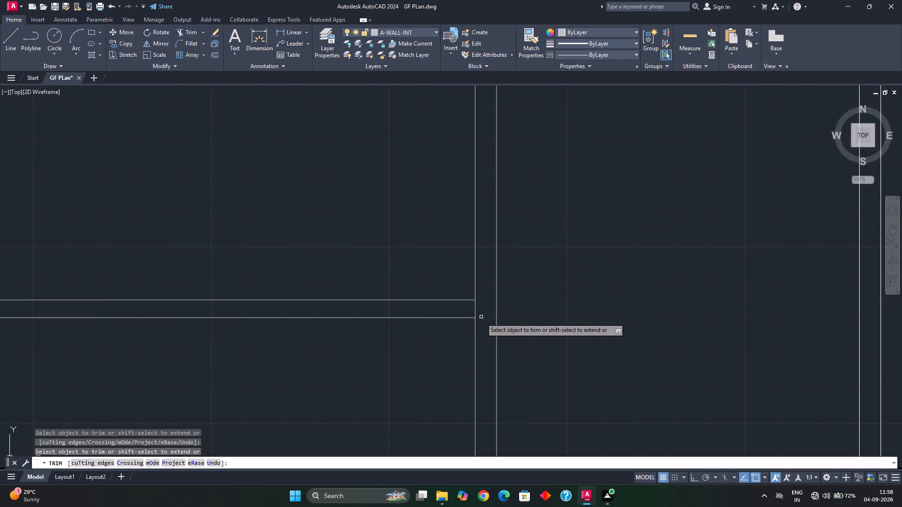
click(471, 308)
click(481, 307)
scroll(478, 317, down, 1)
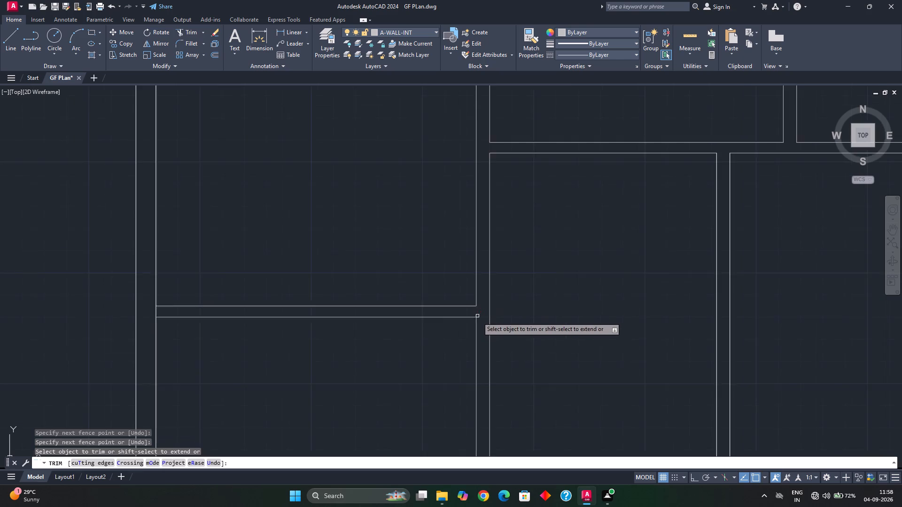
scroll(477, 317, down, 1)
middle_drag(475, 314, 453, 171)
scroll(460, 279, up, 3)
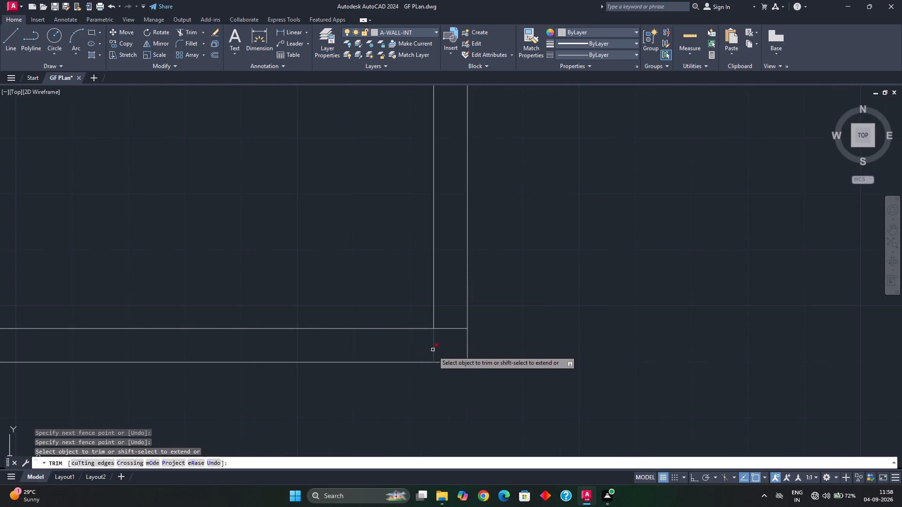
click(430, 350)
click(442, 325)
scroll(442, 327, down, 3)
middle_drag(430, 345, 411, 277)
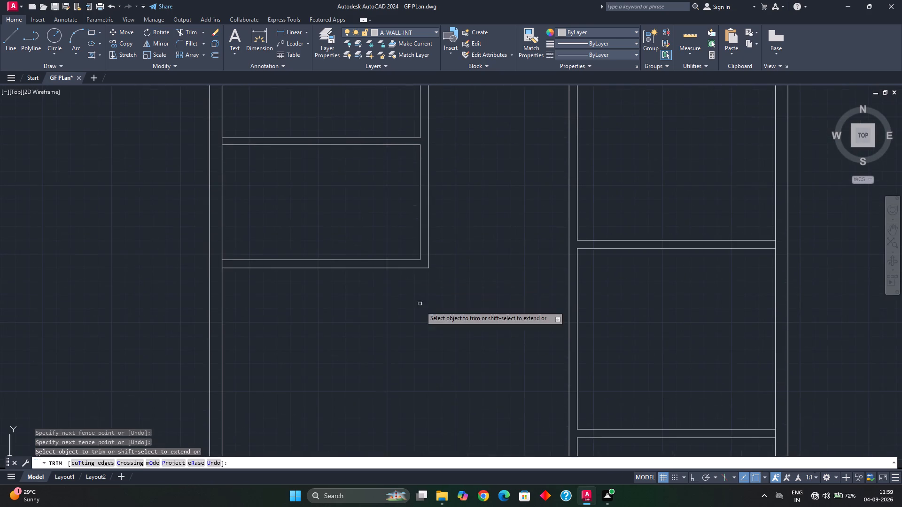
Trim the 12'1" offset line east of the 9' vertical line, including its pieces through the partition and the southeast room.
scroll(422, 327, down, 1)
middle_drag(423, 318, 426, 271)
middle_drag(458, 361, 459, 318)
click(430, 314)
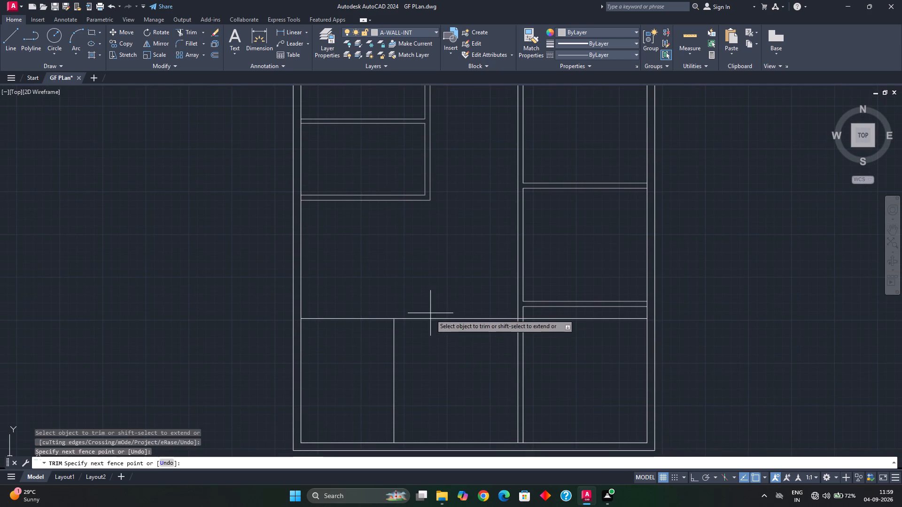
click(440, 339)
scroll(482, 325, up, 2)
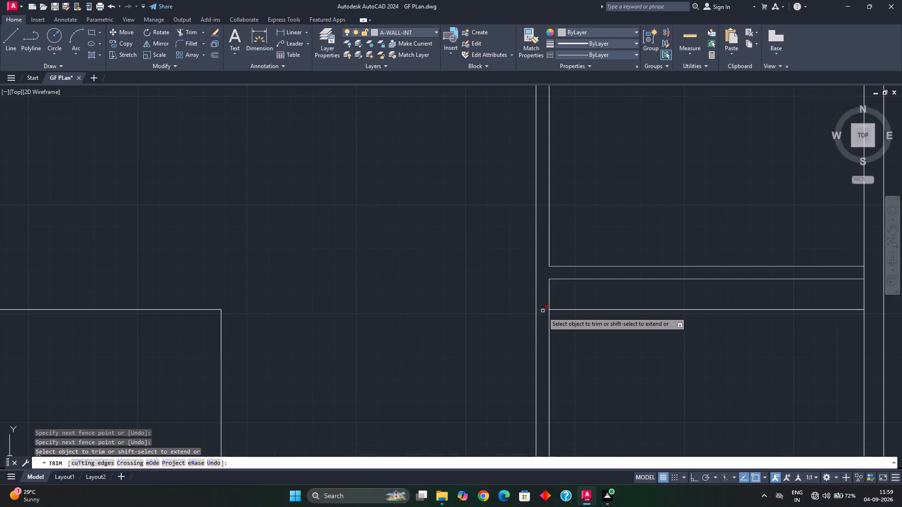
click(543, 312)
click(555, 311)
scroll(551, 305, down, 2)
key(Escape)
Check the southwest corner room's clear dimensions with Quick measure.
middle_drag(505, 291, 514, 325)
click(682, 34)
middle_drag(436, 393, 513, 301)
key(Escape)
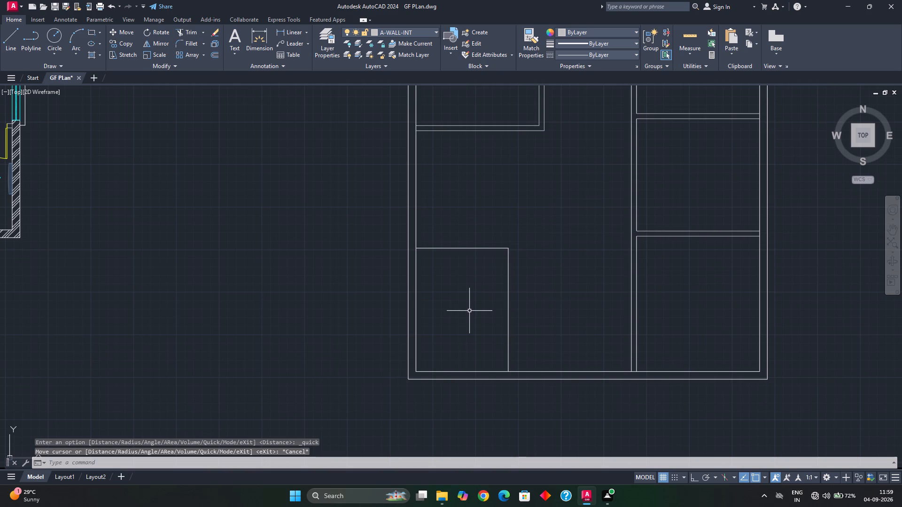
Offset the southwest corner room's vertical and horizontal partition lines 6" outward, to the east and north.
text(o)
key(space)
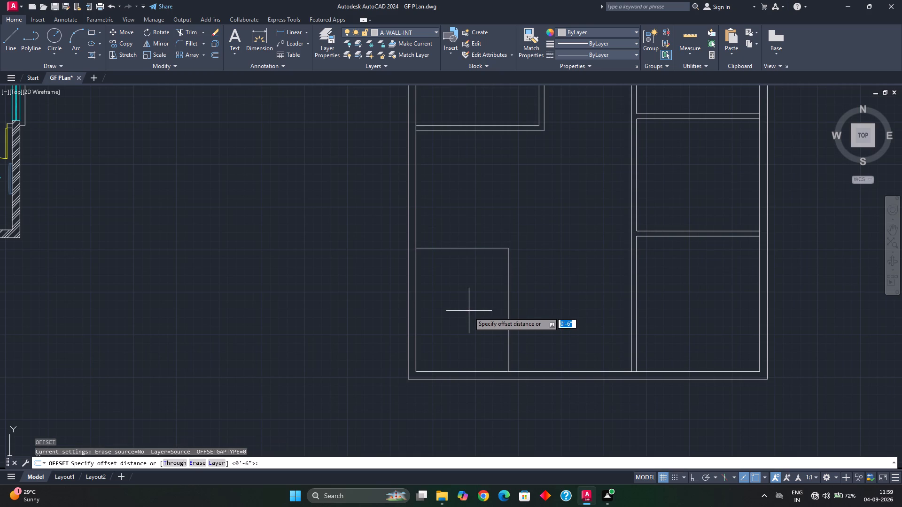
key(space)
click(509, 323)
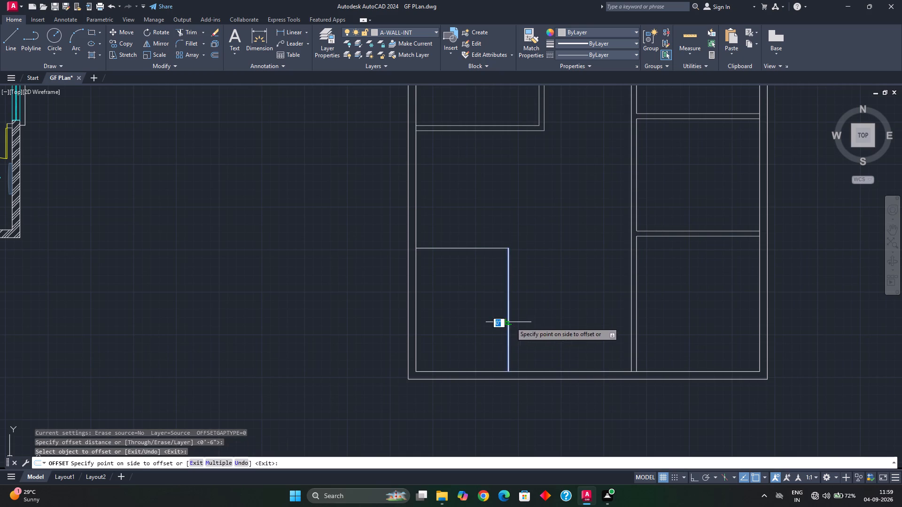
click(522, 318)
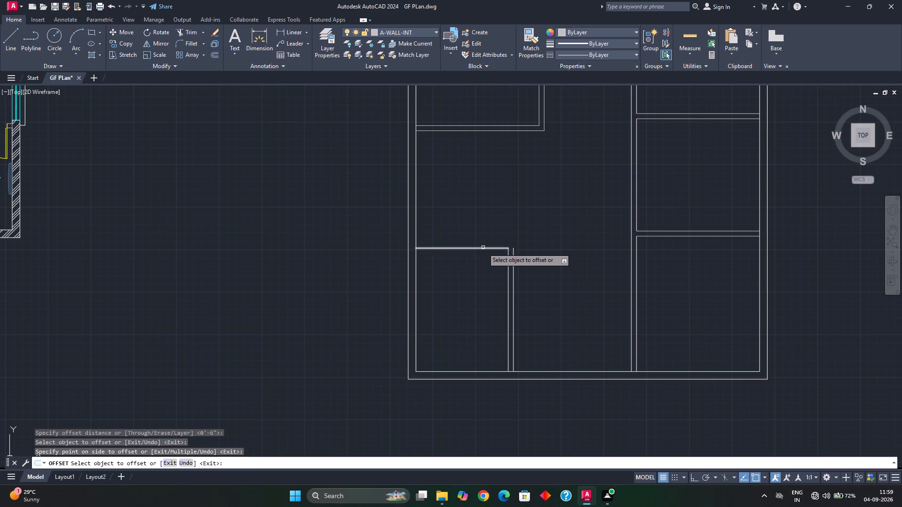
click(483, 248)
click(488, 233)
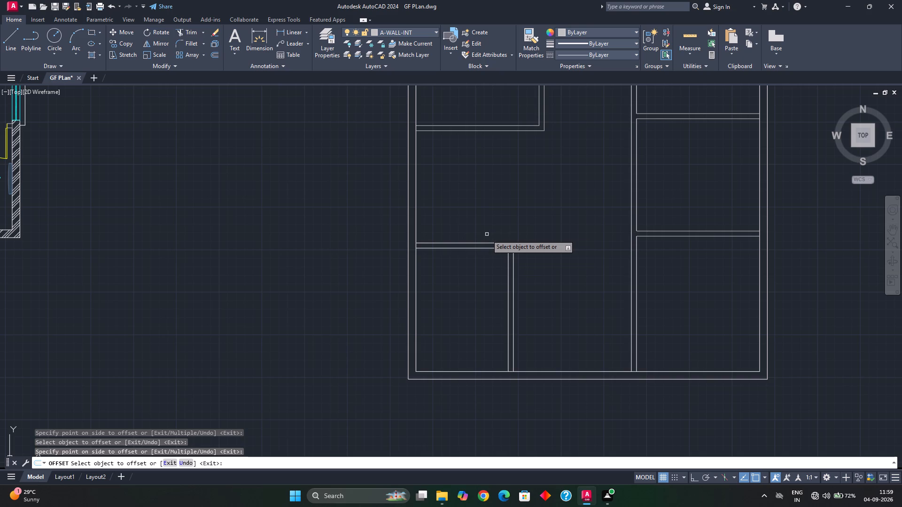
key(Escape)
key(Escape)
Fillet the southwest room's outer partition lines with zero radius to close their northeast corner.
text(f)
key(space)
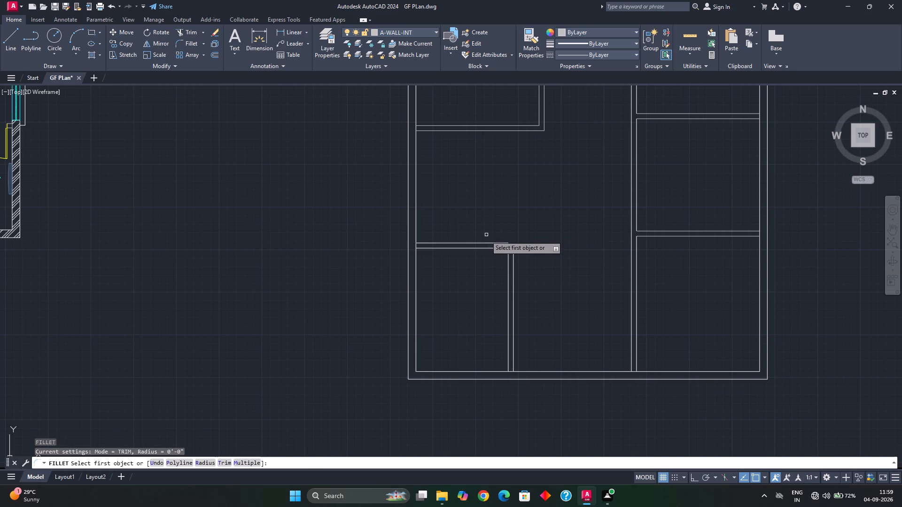
text(r)
key(space)
key(space)
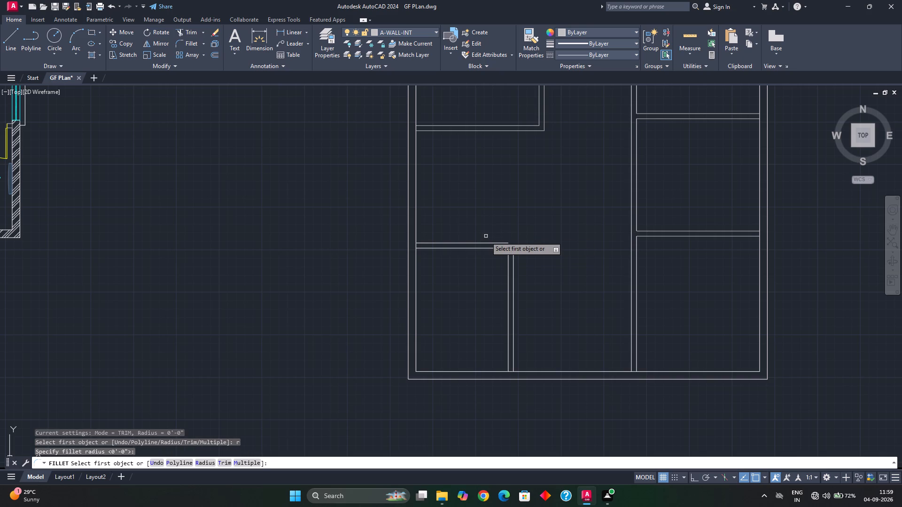
click(495, 242)
click(496, 244)
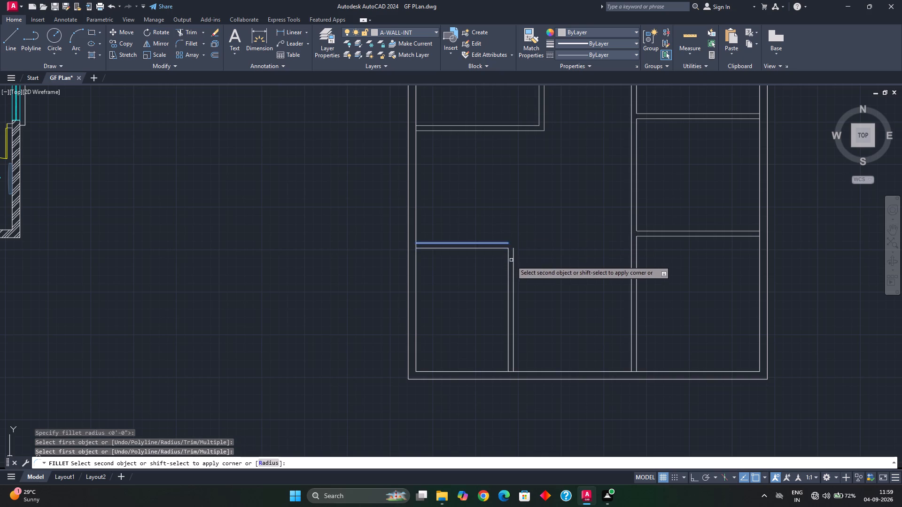
click(513, 262)
key(Escape)
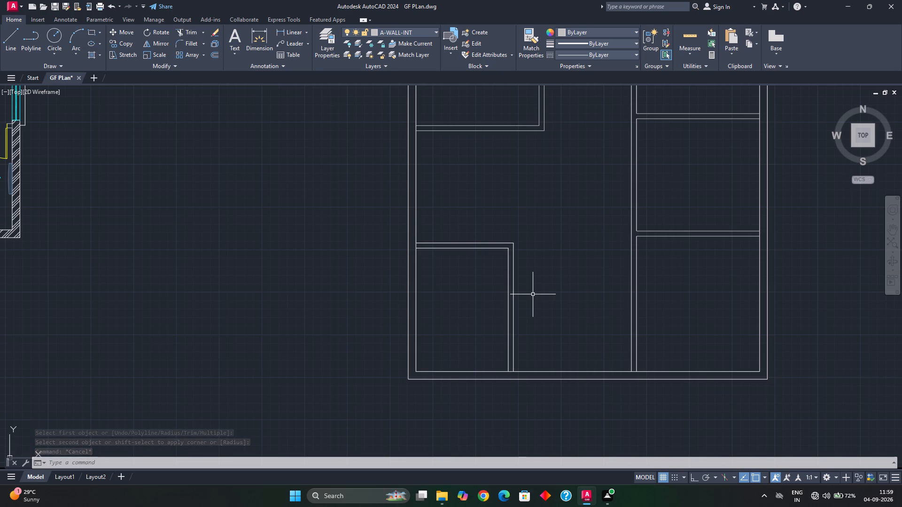
Offset the inner line of the south outer wall 4'10" to the north.
click(689, 40)
key(Escape)
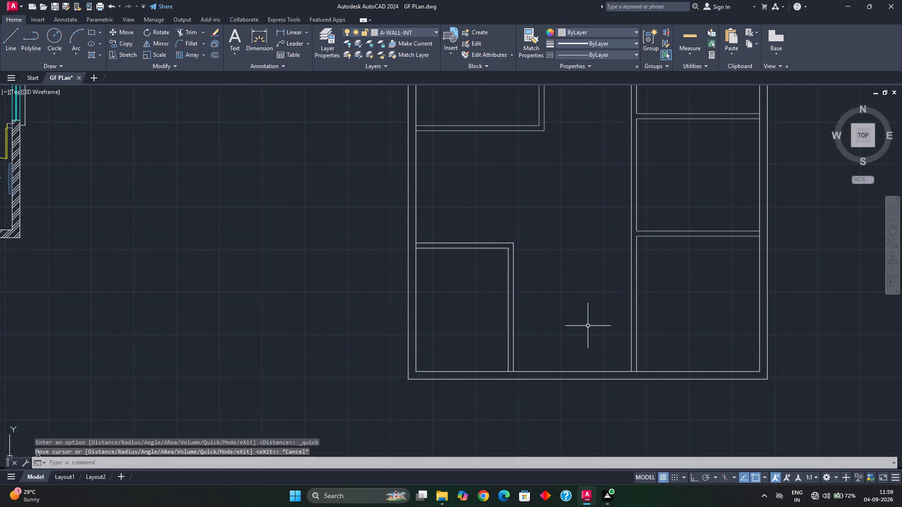
key(o)
key(space)
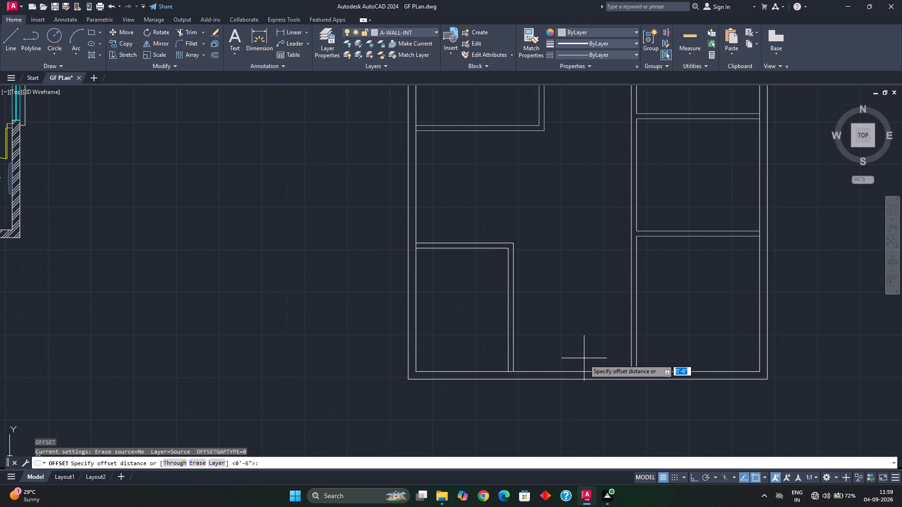
key(4)
key(apostrophe)
text(01)
key(BackSpace)
key(BackSpace)
text(10")
key(Return)
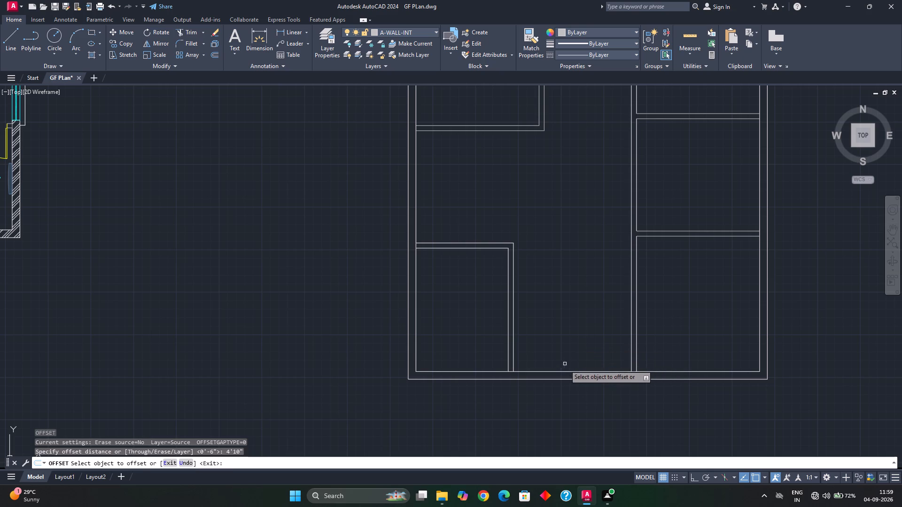
click(568, 372)
click(567, 335)
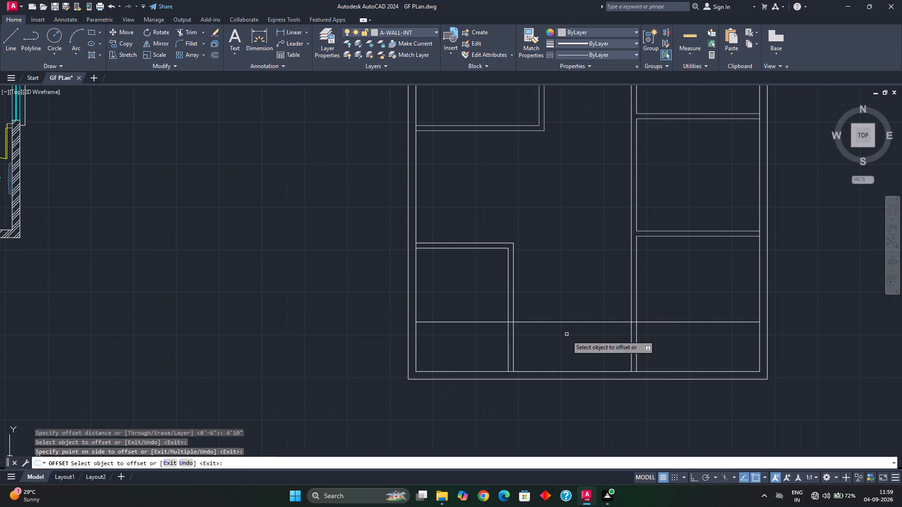
key(Escape)
key(Escape)
Trim the 4'10" offset line so it only spans between the southwest room's partition and the southeast room's partition.
text(tr)
key(space)
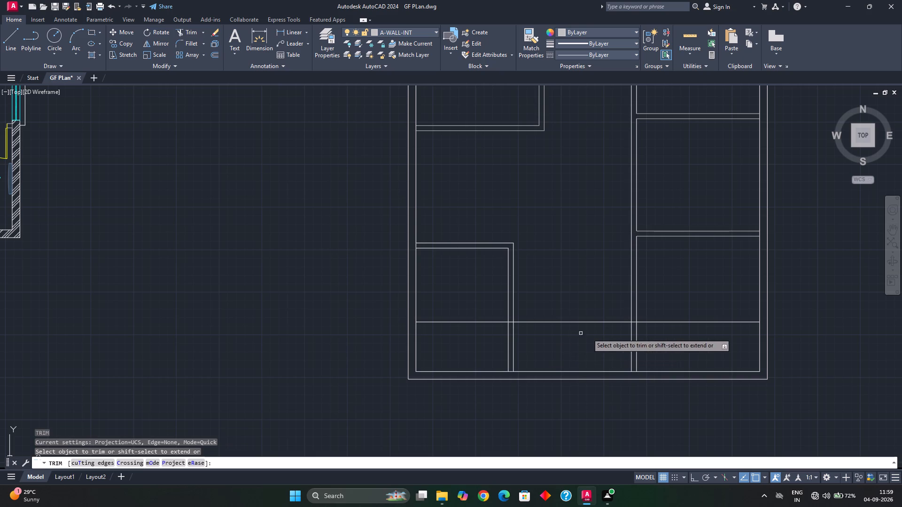
scroll(614, 325, up, 2)
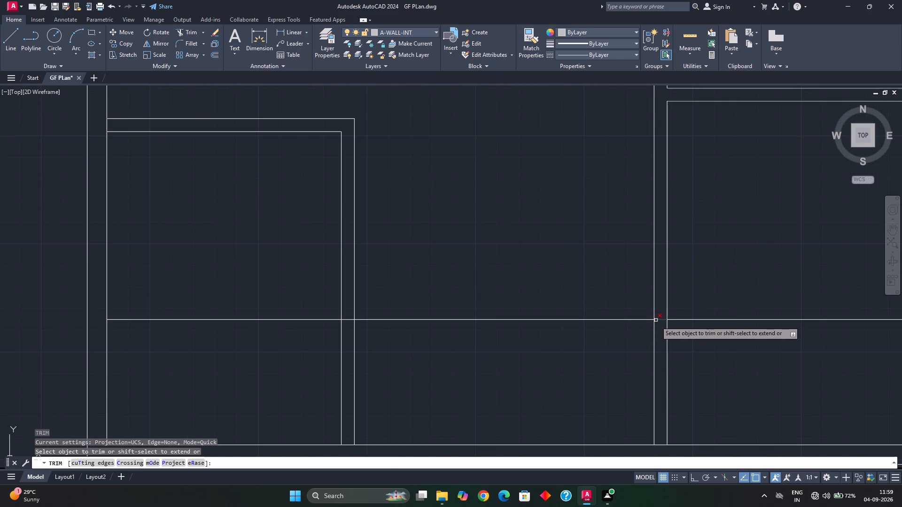
click(660, 321)
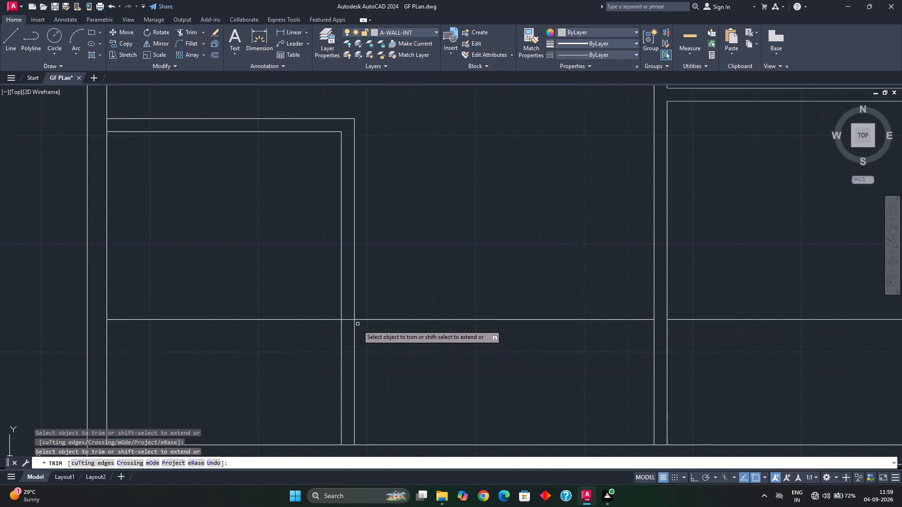
click(347, 319)
drag(327, 310, 294, 358)
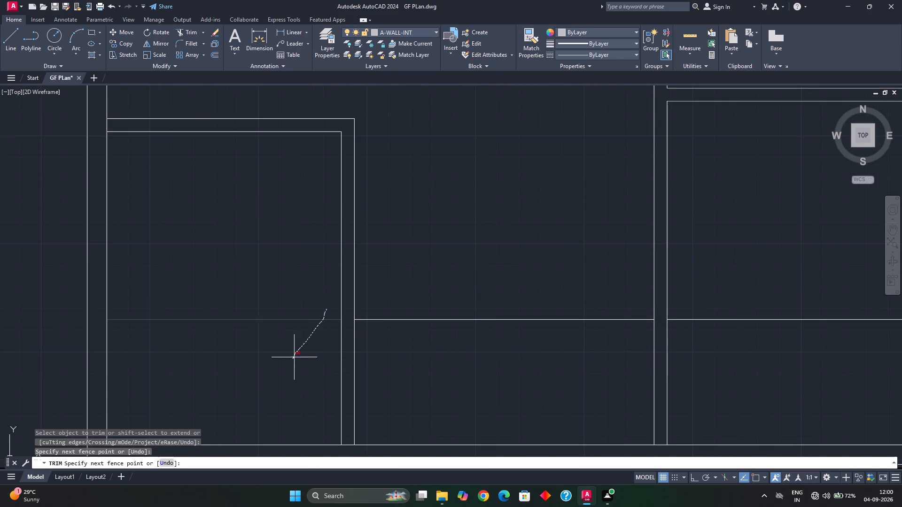
drag(294, 358, 294, 358)
drag(717, 304, 728, 347)
key(Escape)
key(Escape)
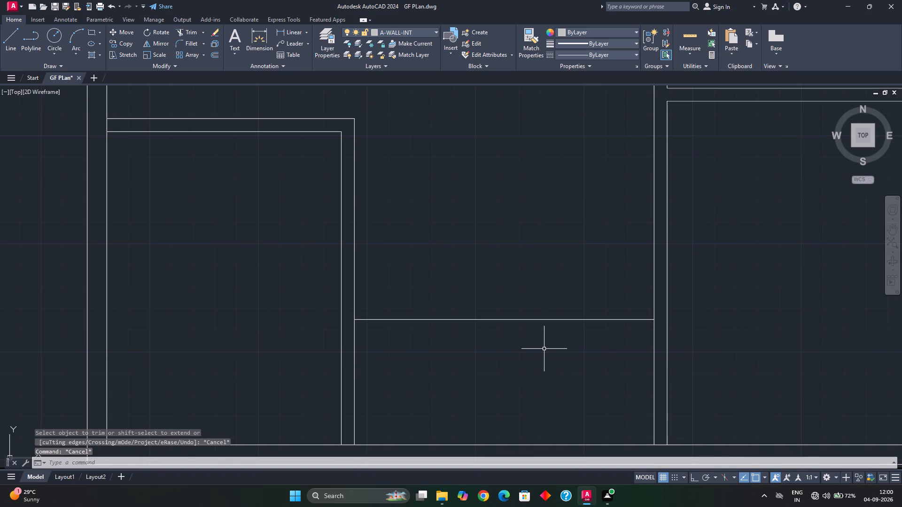
key(space)
key(Escape)
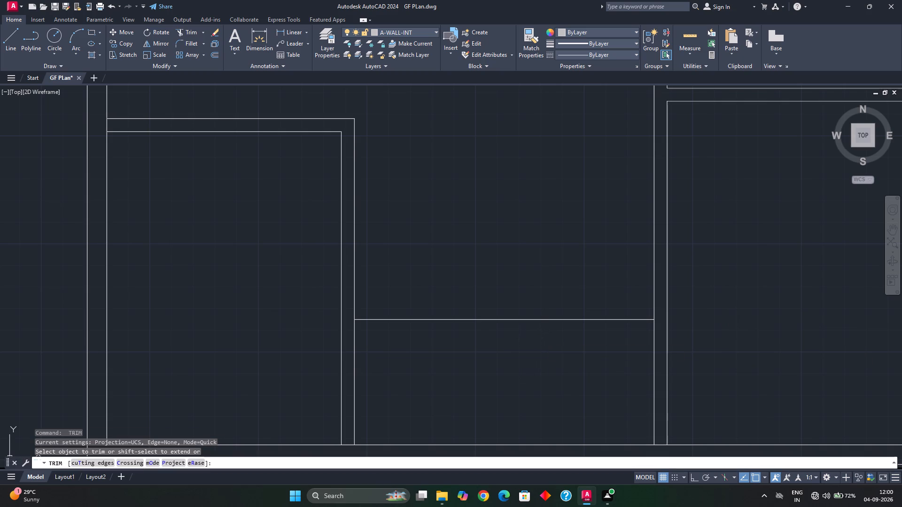
Offset the short horizontal line between the southwest and southeast rooms 6" to the north.
key(o)
key(space)
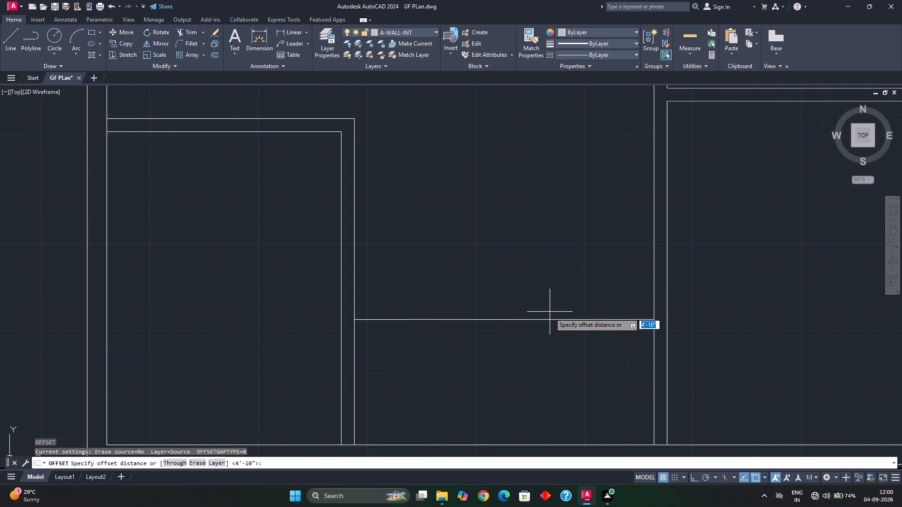
key(6)
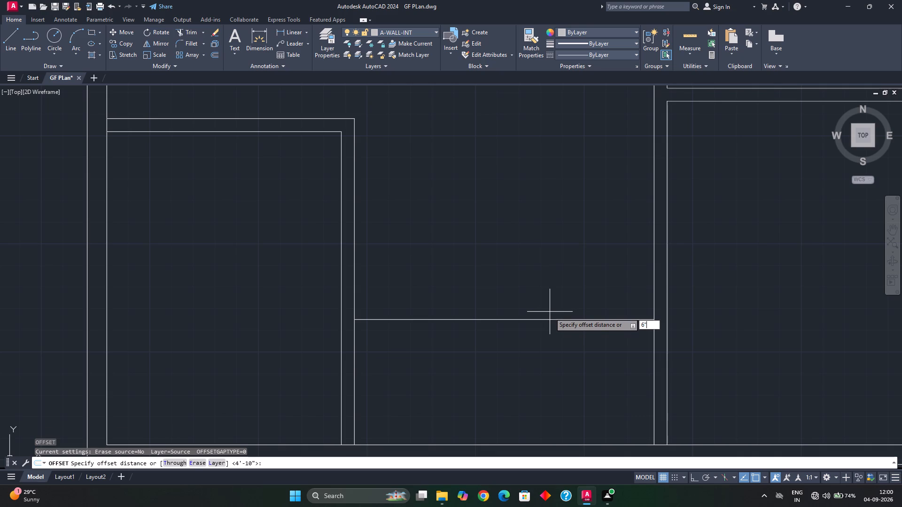
key(shift+quotedbl)
key(Return)
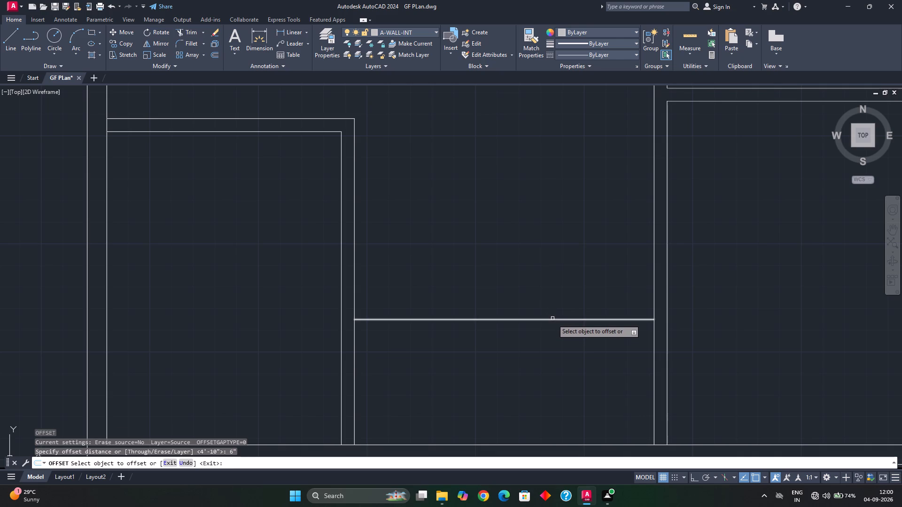
click(552, 319)
click(557, 303)
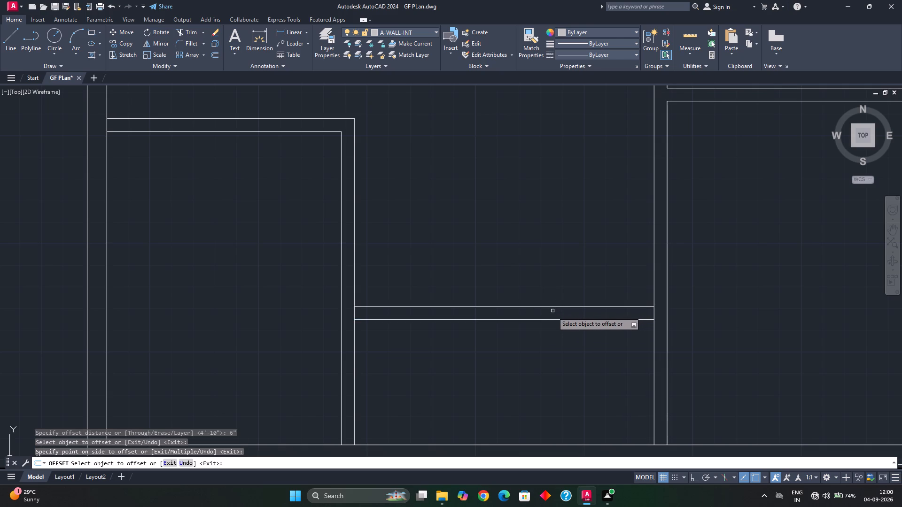
key(Escape)
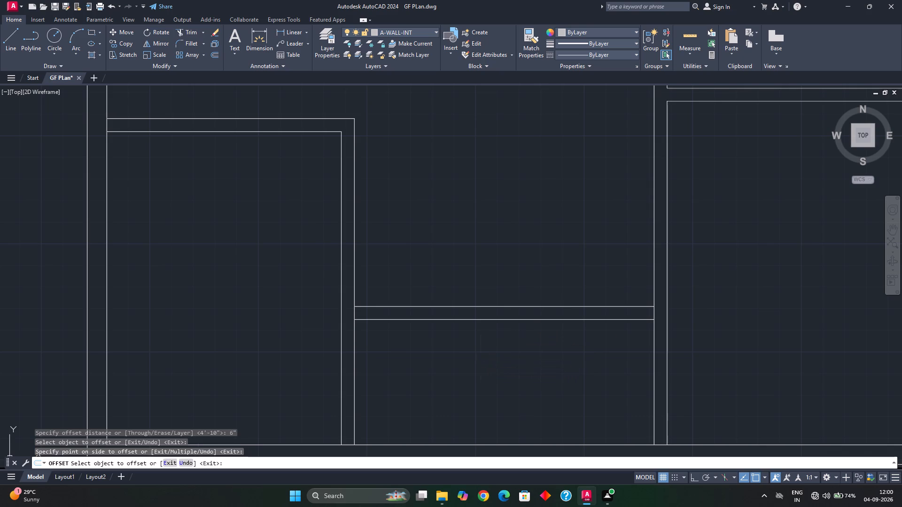
Trim the vertical partition line pieces between the two new horizontal lines at both ends of the partition.
text(tr)
key(space)
scroll(352, 318, up, 1)
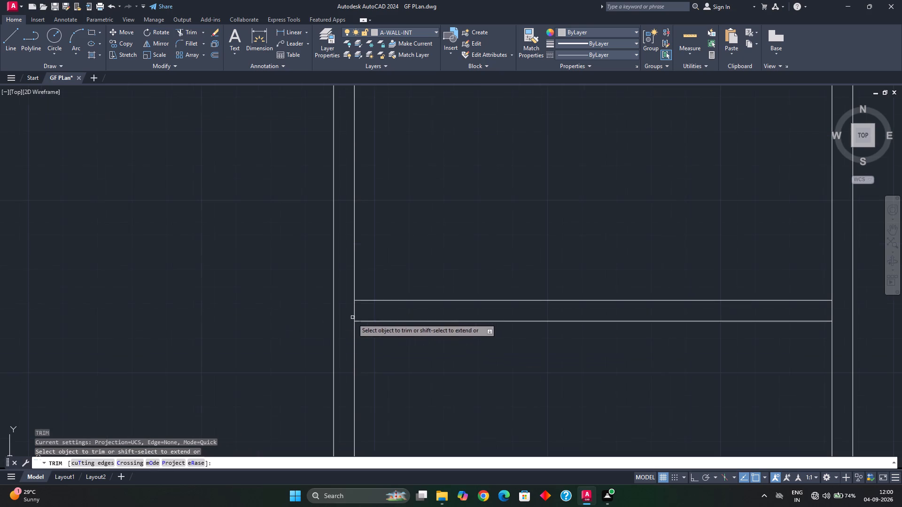
click(355, 312)
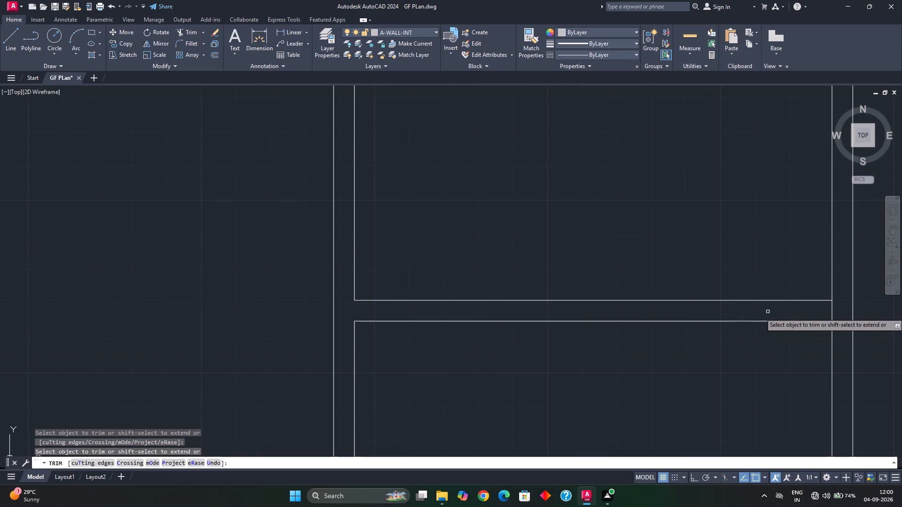
click(832, 309)
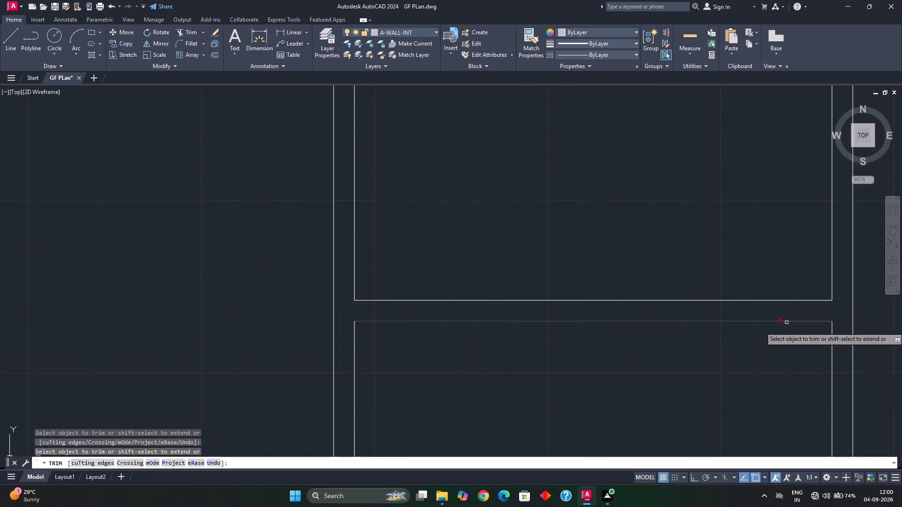
key(Escape)
Select all interior partition lines of the new plan and assign them to the interior wall layer A-WALL-INT.
scroll(711, 336, down, 2)
middle_drag(670, 349, 640, 311)
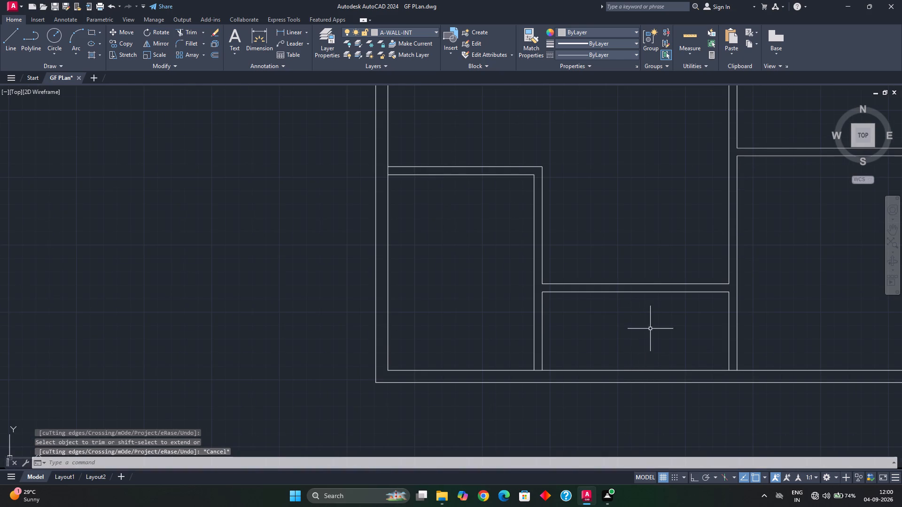
scroll(640, 243, down, 2)
middle_drag(636, 249, 547, 367)
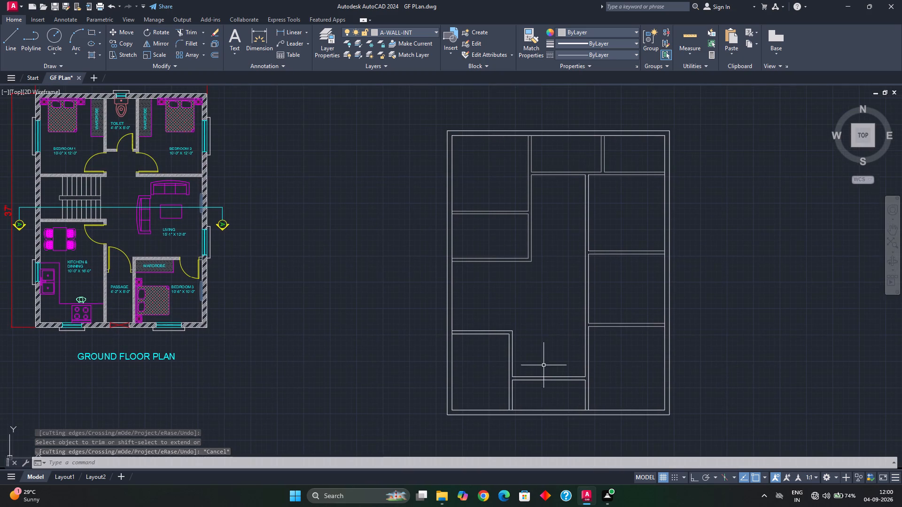
middle_drag(544, 366, 531, 342)
key(Escape)
key(Escape)
click(624, 361)
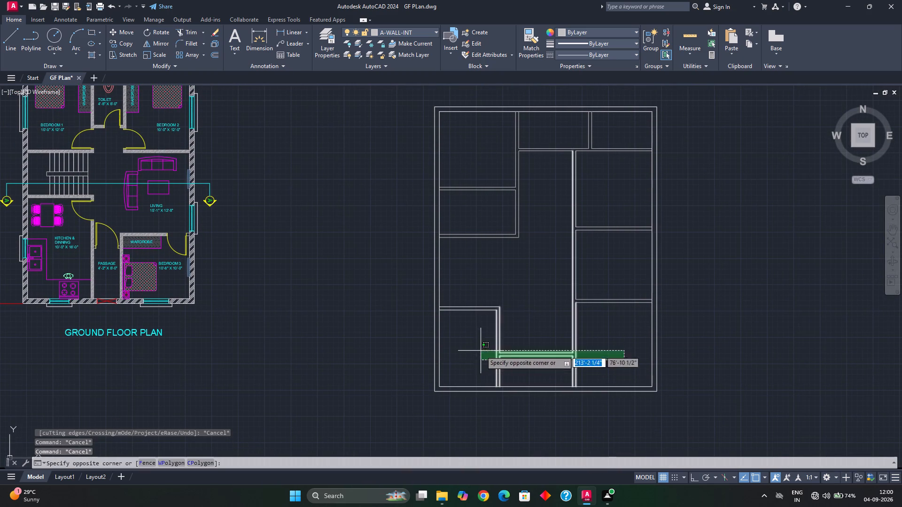
click(479, 138)
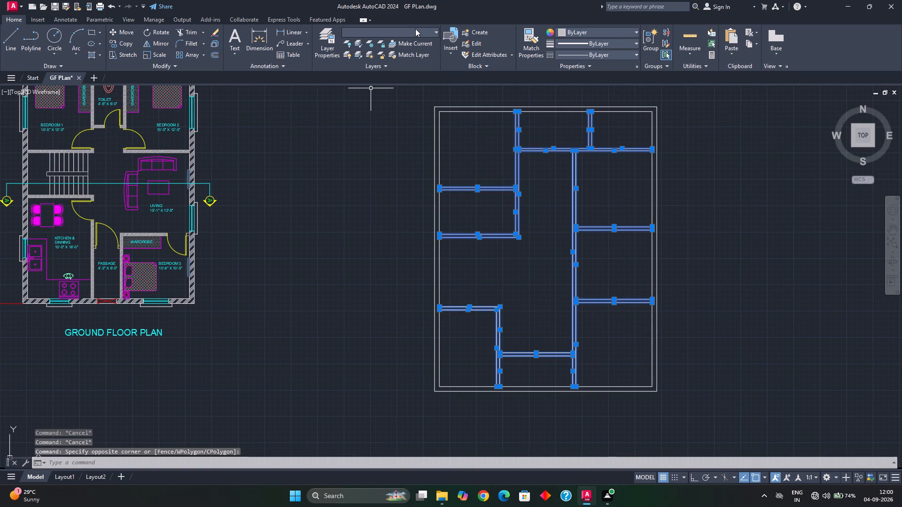
click(415, 29)
click(399, 131)
key(Escape)
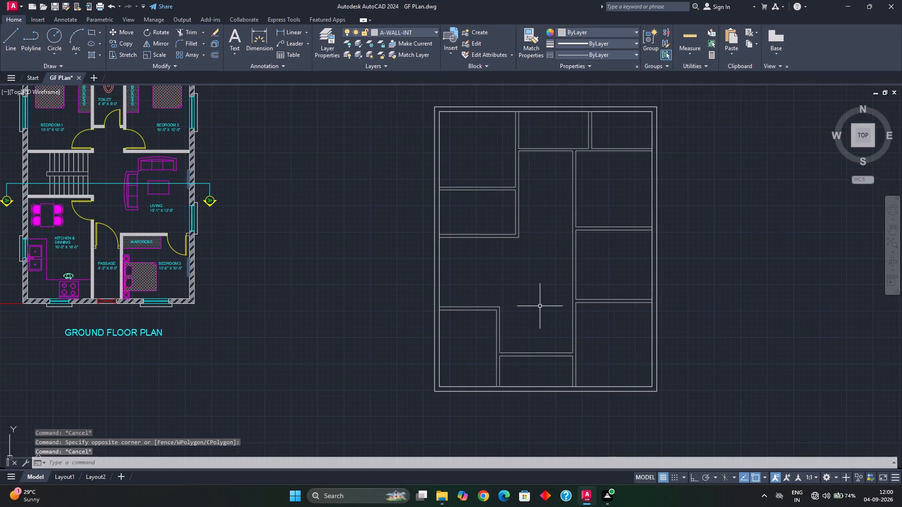
middle_drag(538, 307, 525, 290)
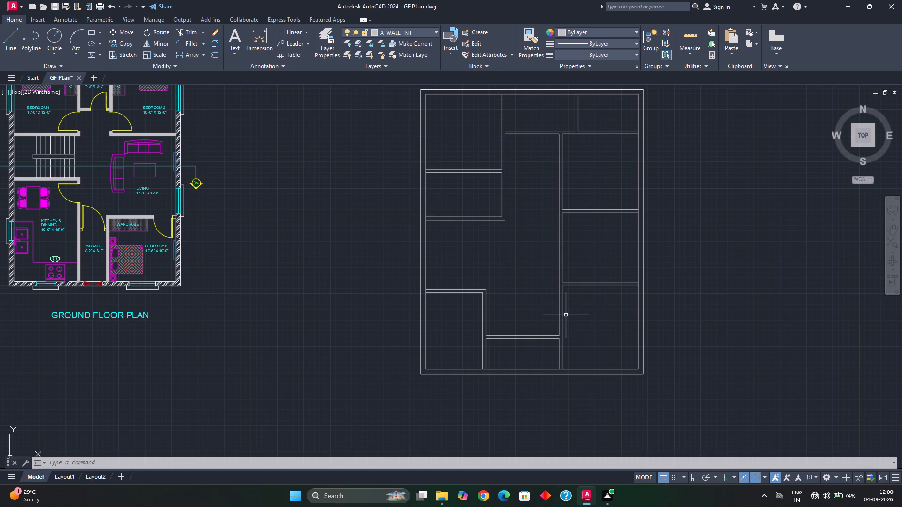
Offset the inner line of the west outer wall 3' to the east, inside the open area between the west rooms.
scroll(567, 320, down, 1)
middle_drag(568, 320, 568, 328)
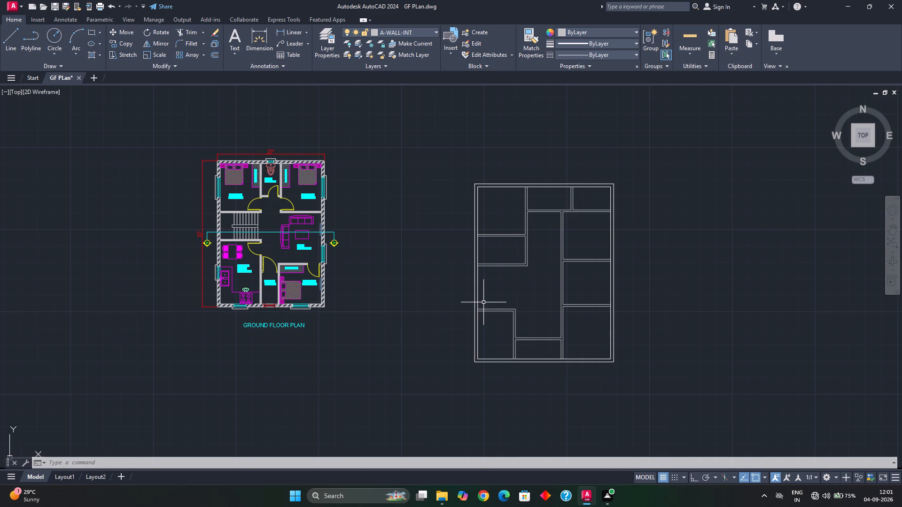
scroll(492, 300, up, 1)
middle_drag(492, 300, 469, 296)
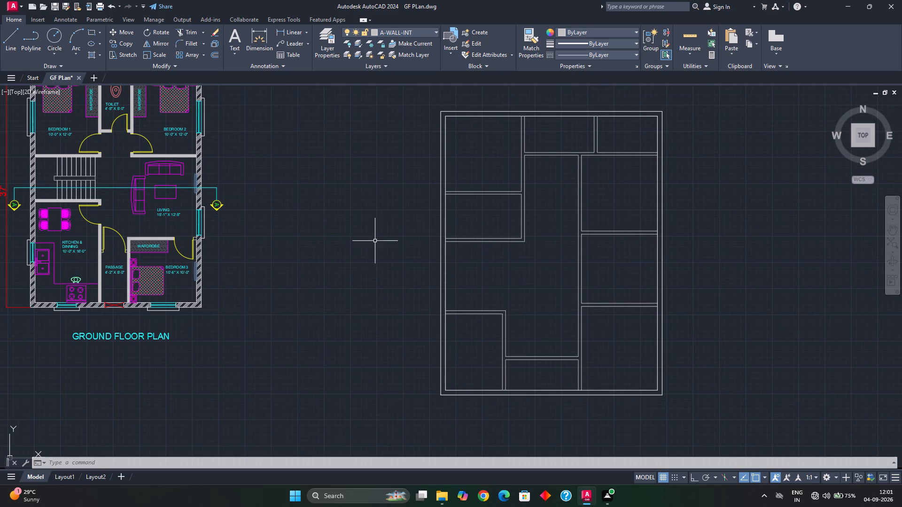
scroll(453, 273, up, 1)
middle_drag(453, 273, 456, 241)
scroll(454, 254, up, 1)
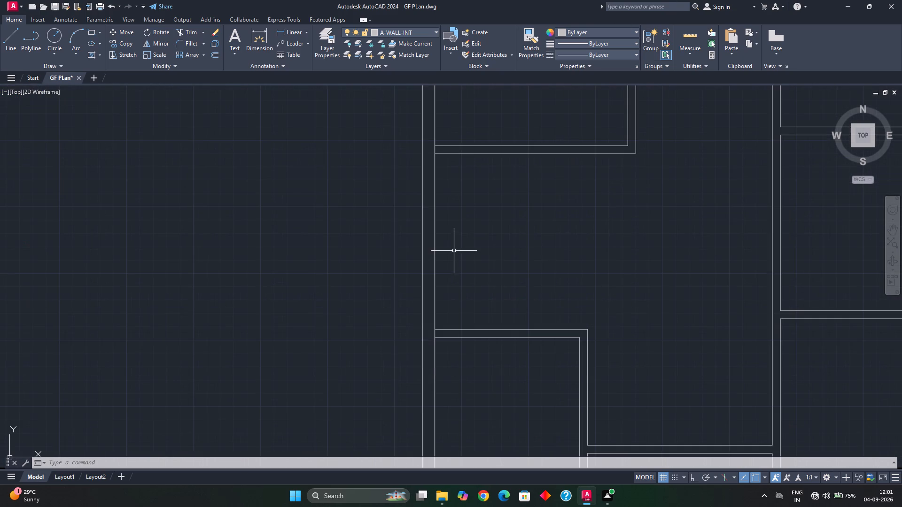
middle_drag(454, 251, 455, 242)
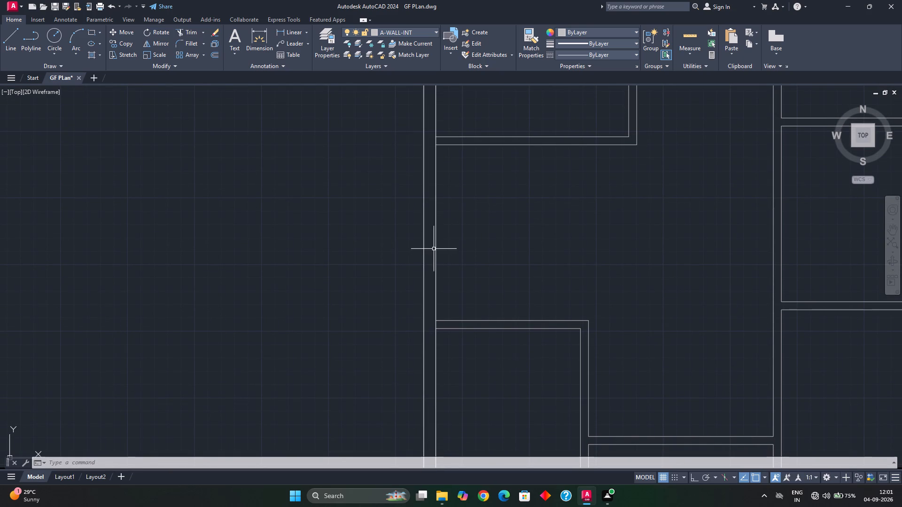
key(o)
key(space)
key(3)
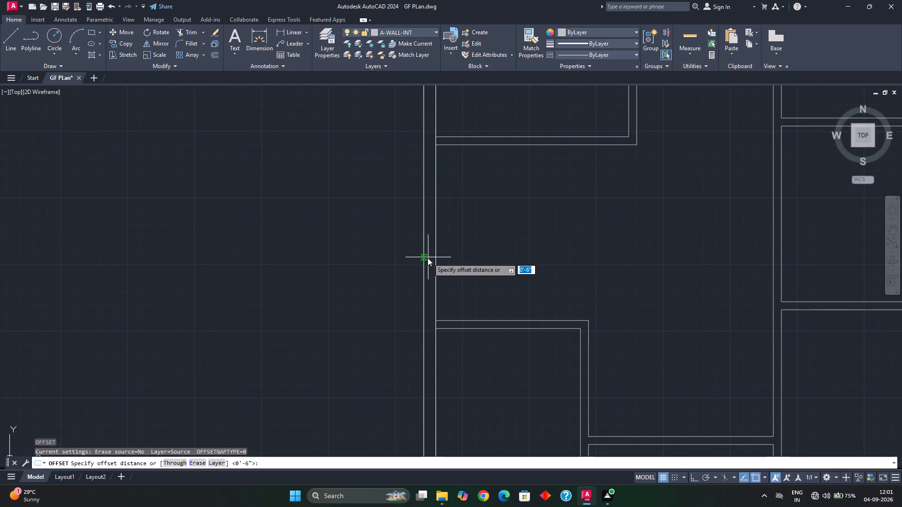
key(apostrophe)
key(Return)
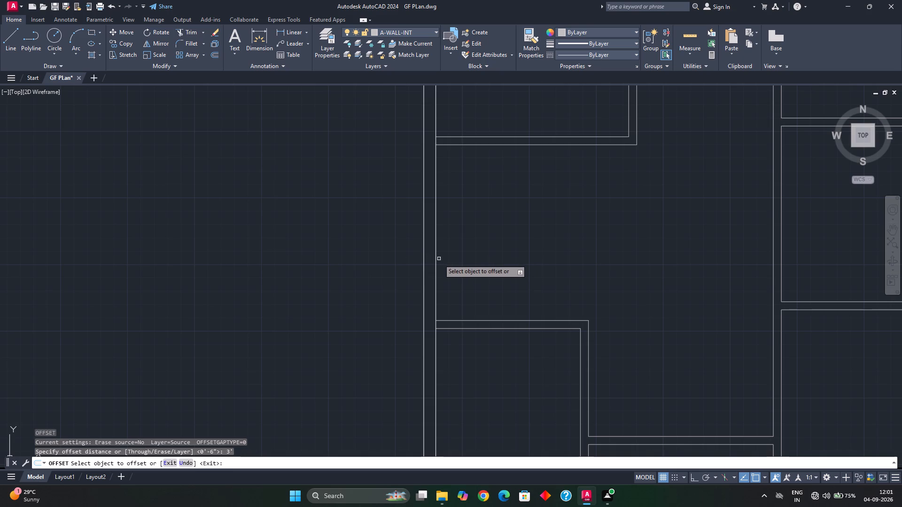
click(436, 253)
click(468, 253)
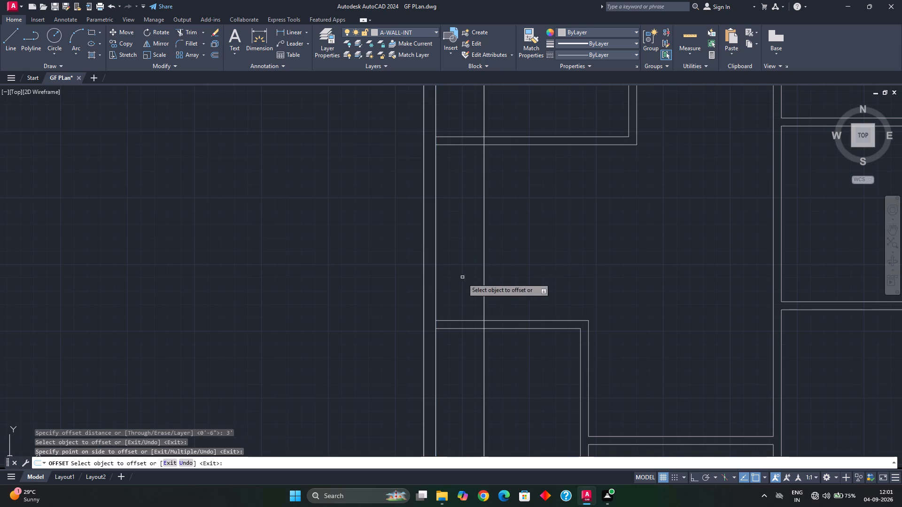
Offset the two partition lines bounding the west open area 3' into it, one southward and one northward.
click(473, 145)
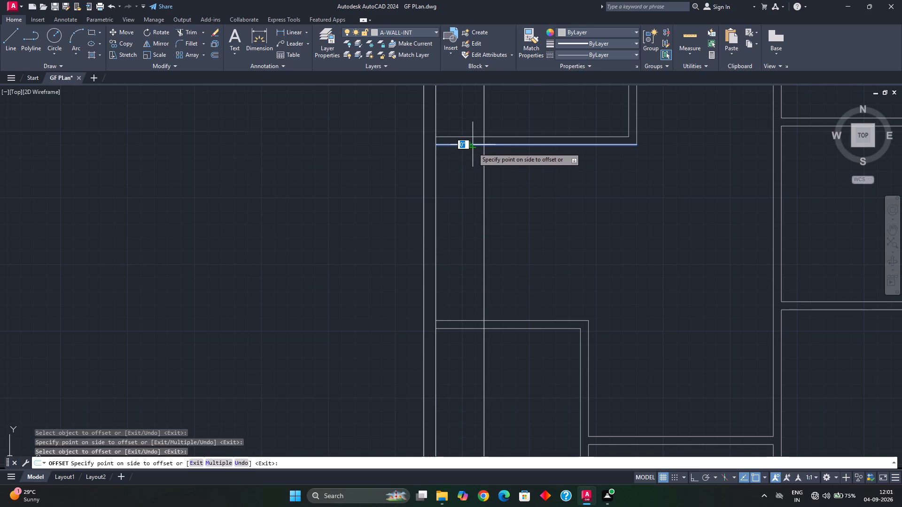
click(470, 172)
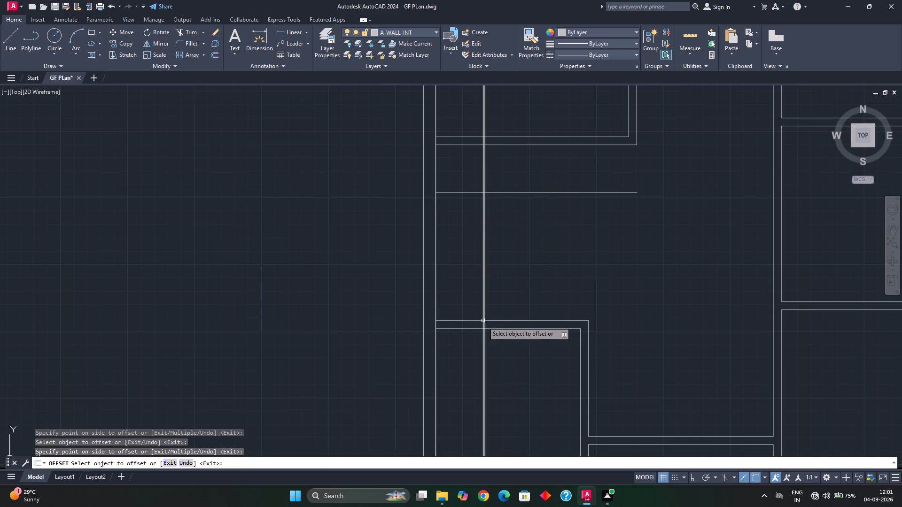
click(489, 322)
click(494, 297)
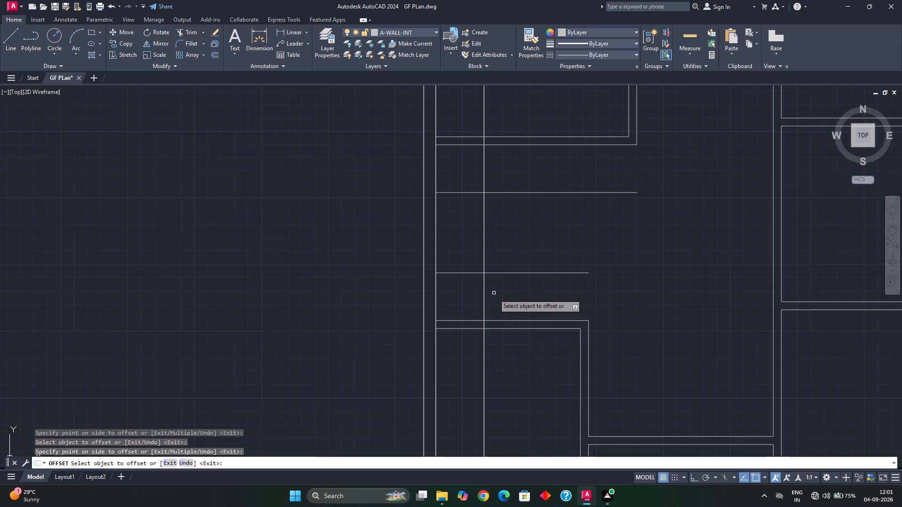
key(Escape)
key(Escape)
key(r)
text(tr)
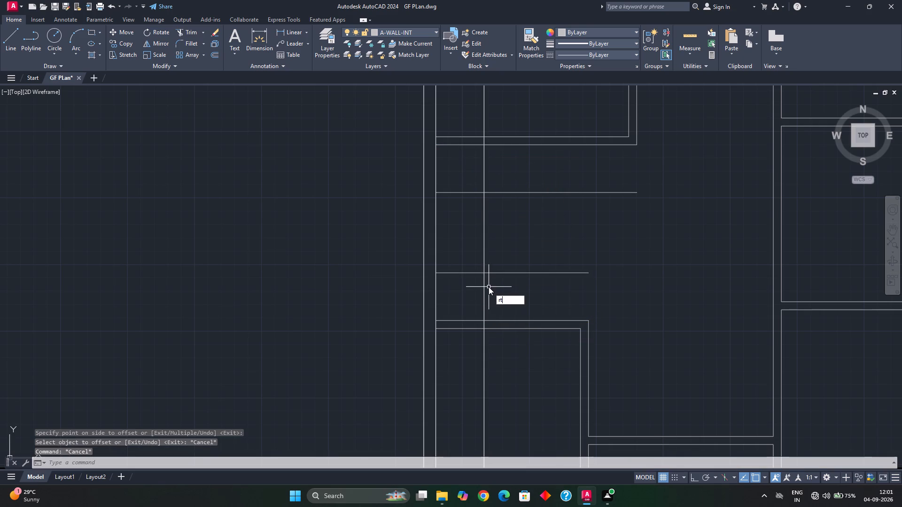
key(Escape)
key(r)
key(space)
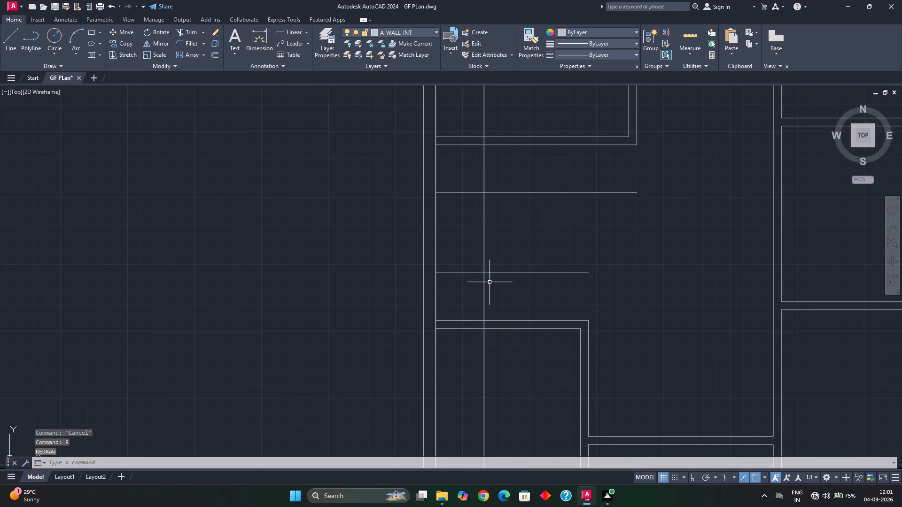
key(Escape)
Trim the new vertical offset line so it only spans between the partitions north and south of the west open area.
key(t)
text(r)
key(space)
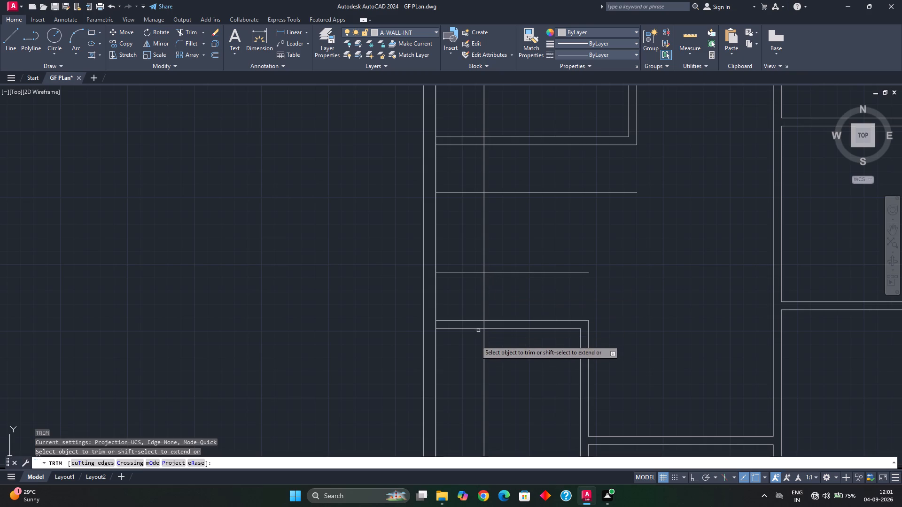
click(484, 326)
click(484, 340)
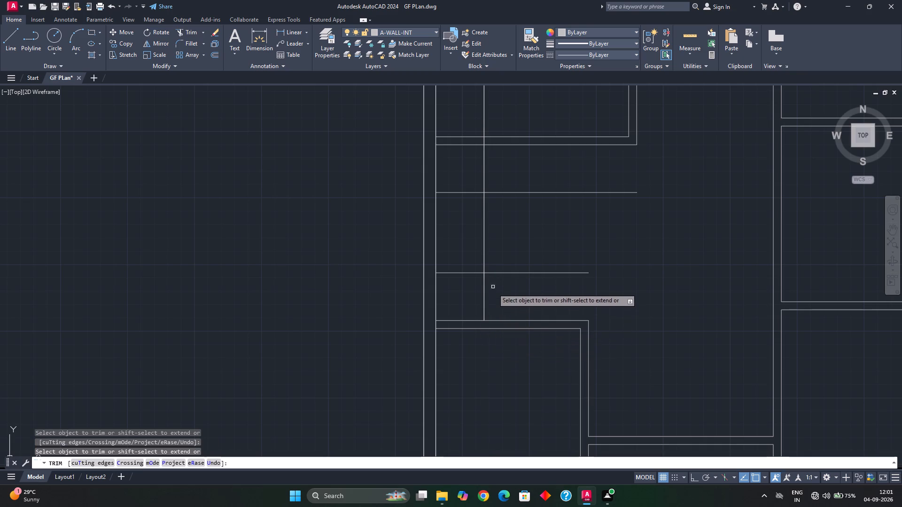
middle_drag(493, 290, 487, 338)
click(477, 187)
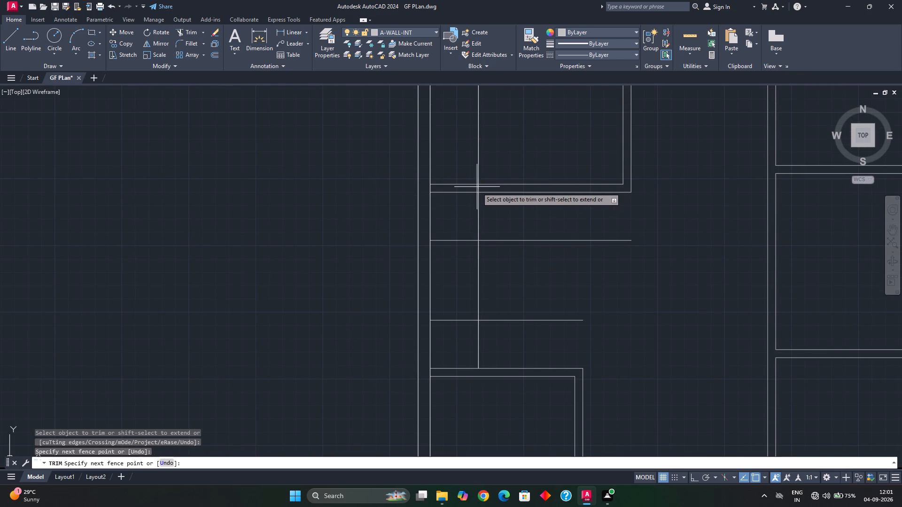
click(488, 191)
click(479, 178)
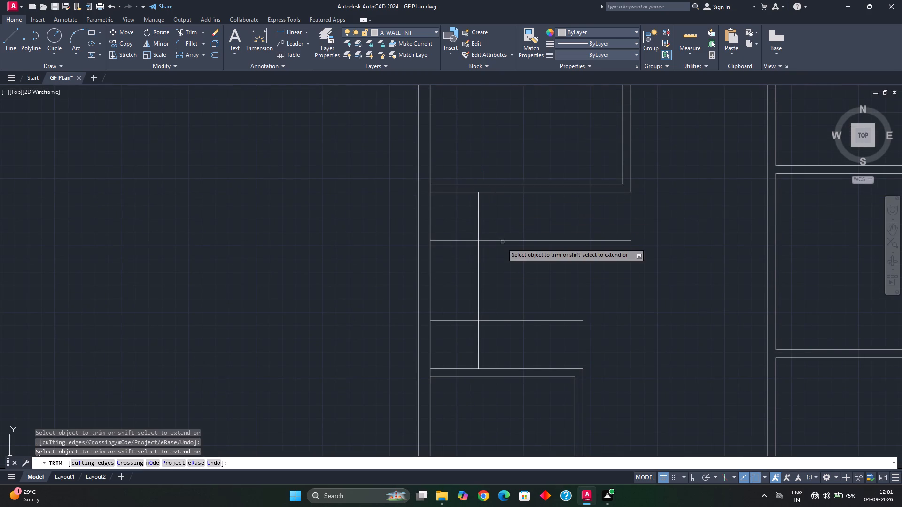
scroll(500, 254, down, 2)
middle_drag(502, 251, 507, 250)
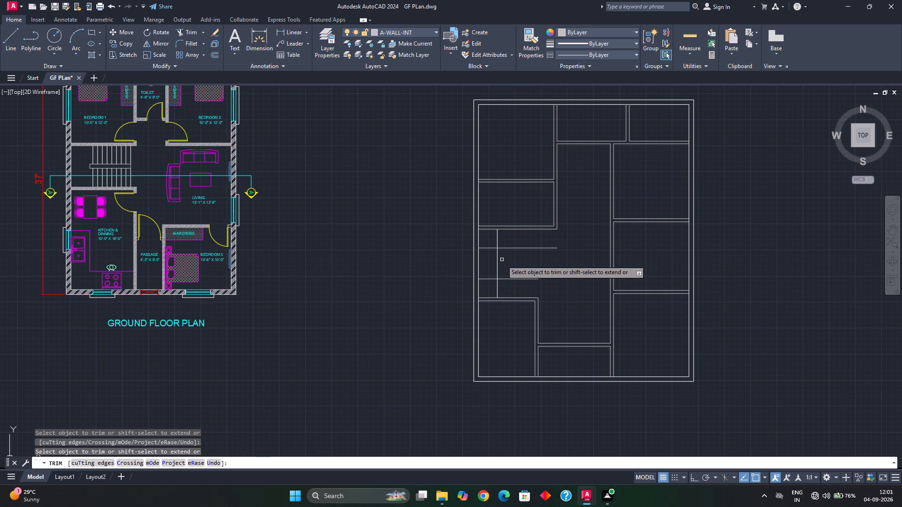
middle_drag(505, 268, 510, 257)
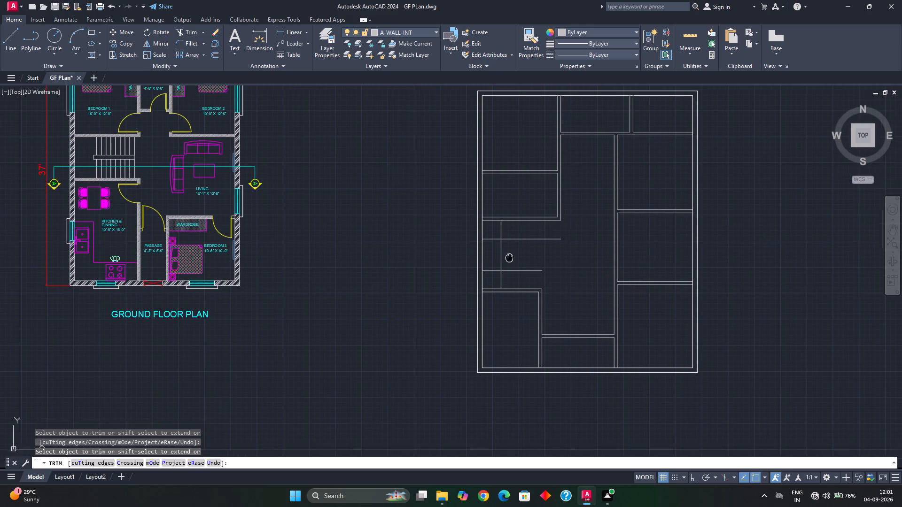
middle_drag(510, 257, 513, 249)
scroll(512, 256, up, 2)
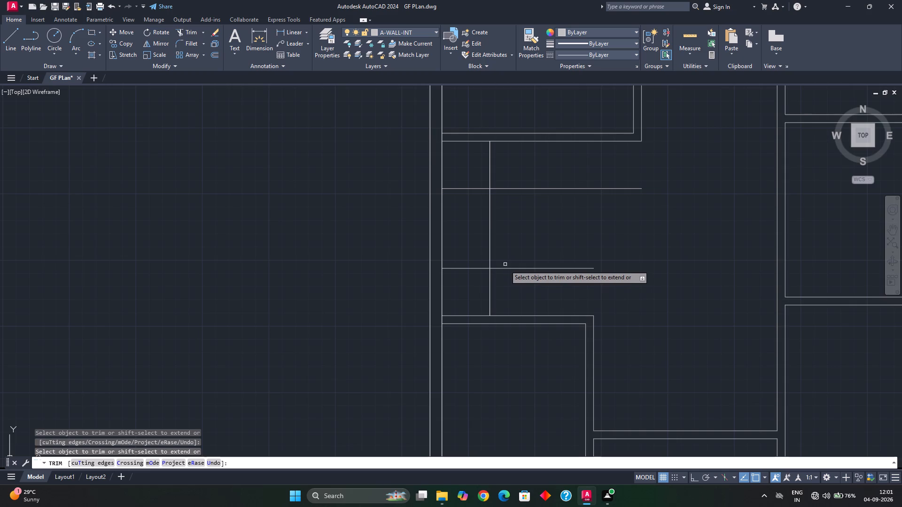
middle_drag(506, 265, 516, 237)
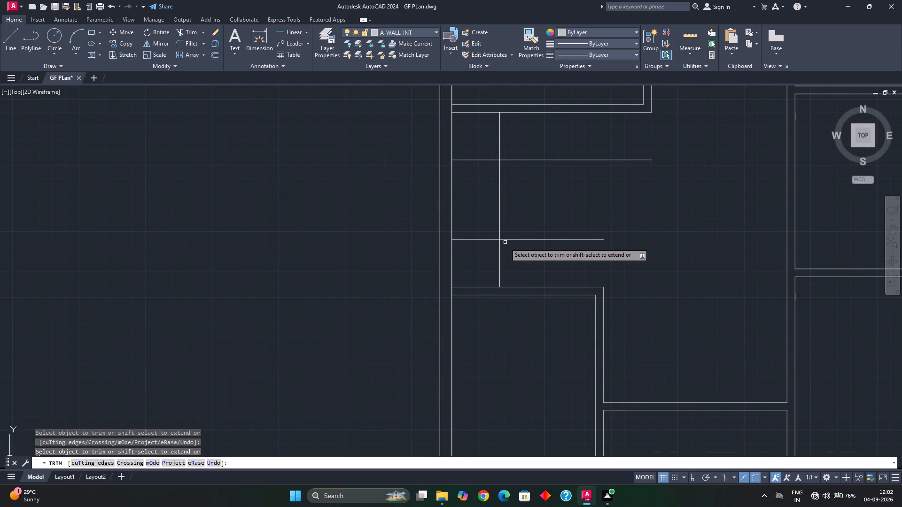
key(Escape)
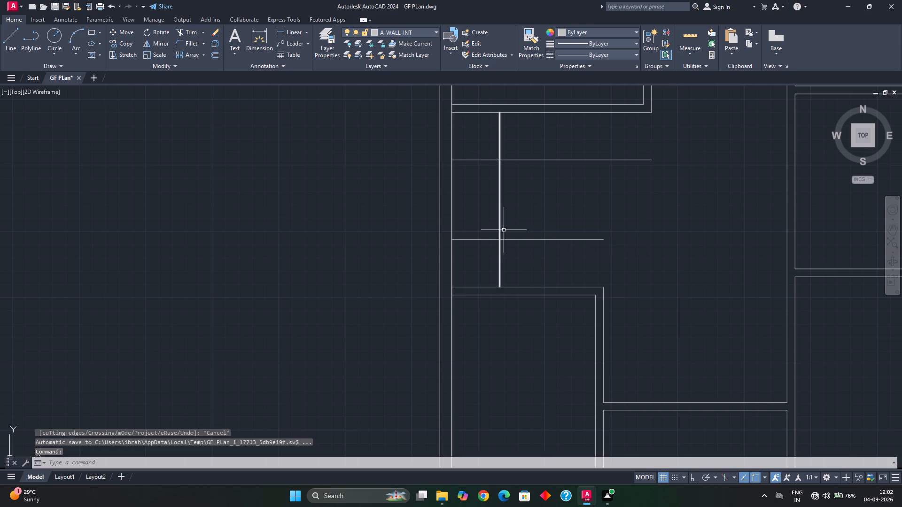
Measure the rectangle enclosed by the west wall and the three 3' offset lines.
click(692, 37)
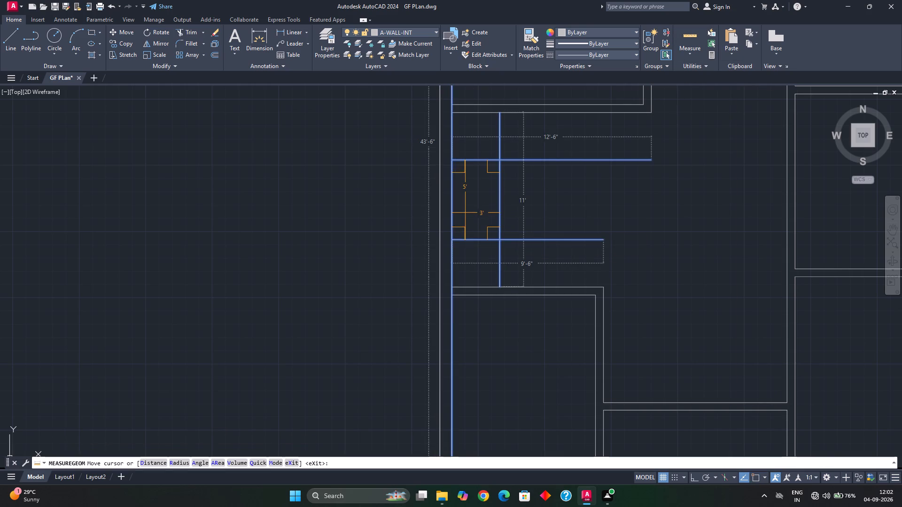
key(Escape)
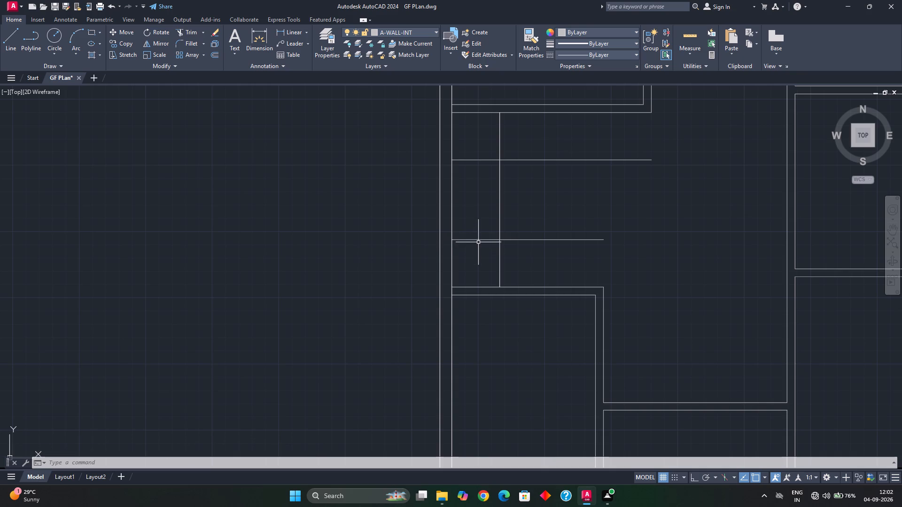
Copy the lower horizontal offset line as a 6-item array fitted from its west end to the upper offset line's west end.
middle_drag(482, 239, 482, 266)
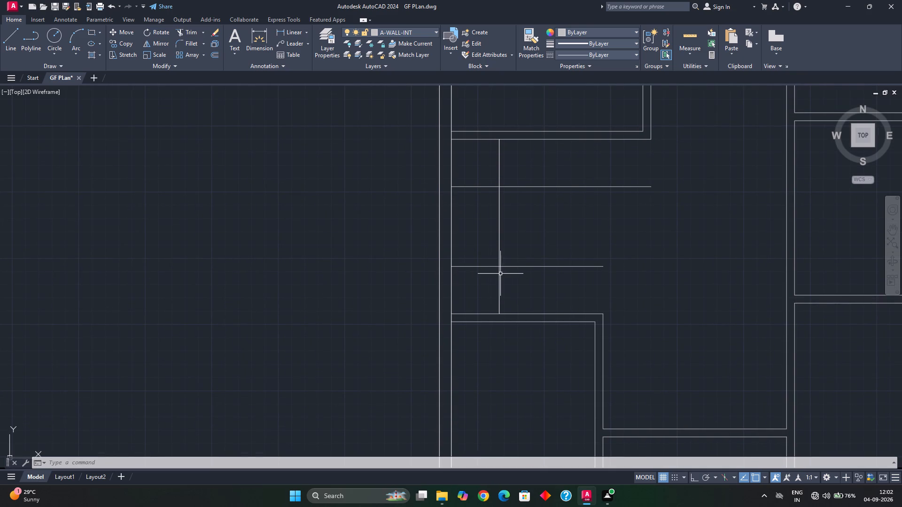
scroll(496, 269, up, 1)
middle_drag(496, 269, 498, 276)
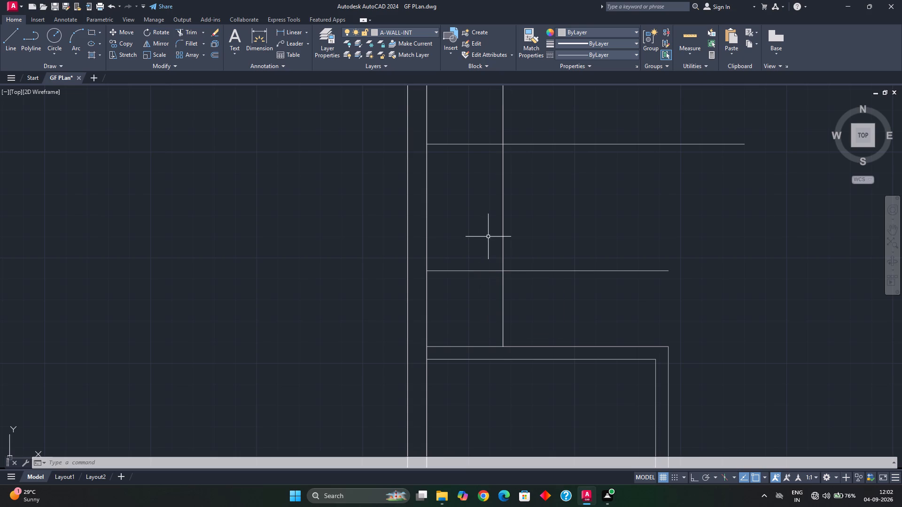
middle_drag(481, 239, 485, 253)
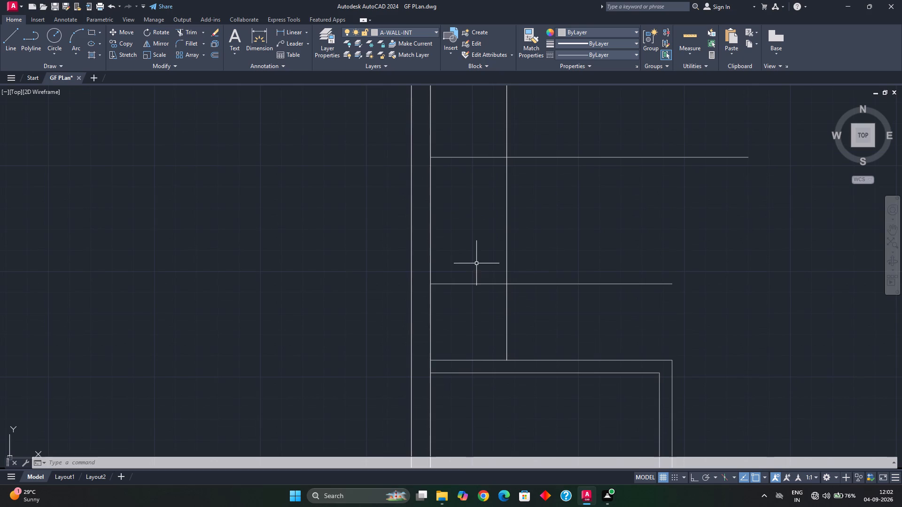
click(478, 285)
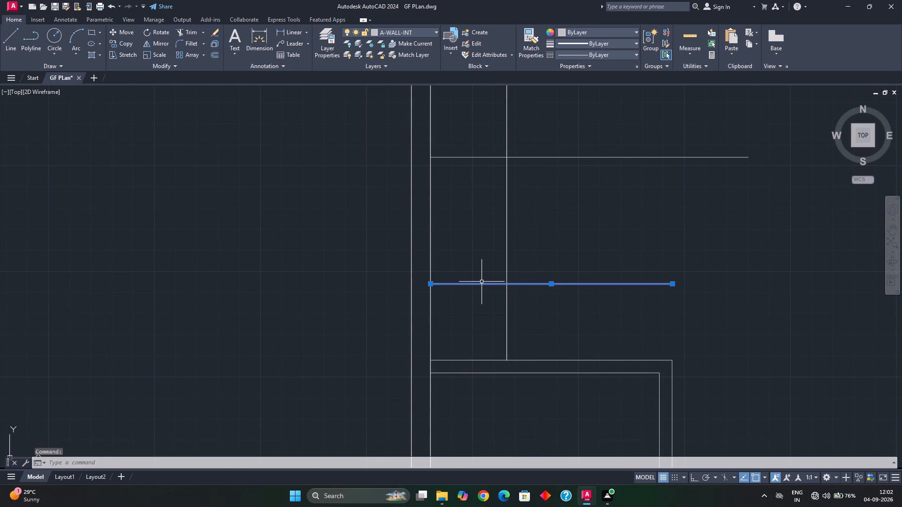
text(co)
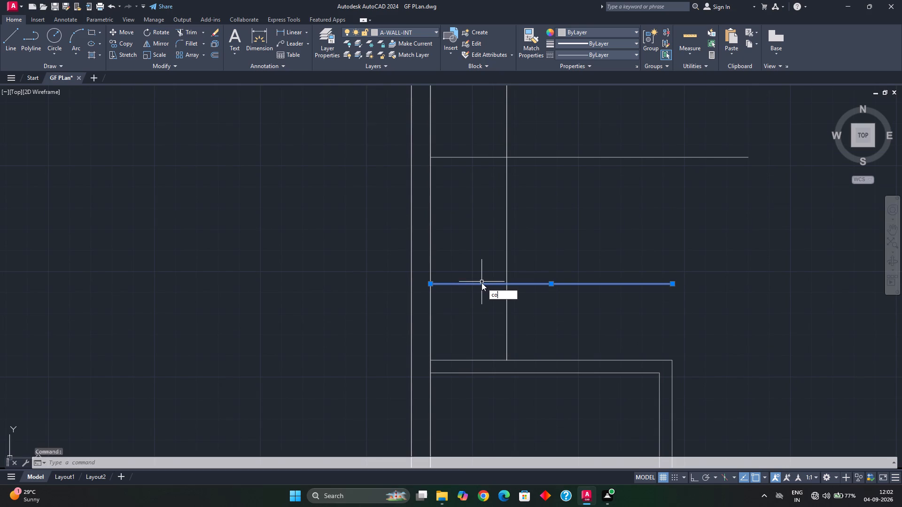
key(Return)
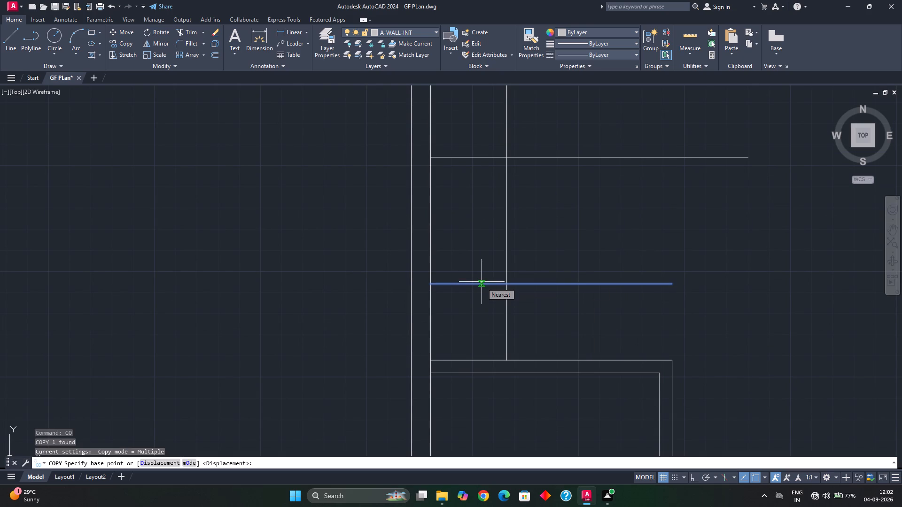
click(430, 285)
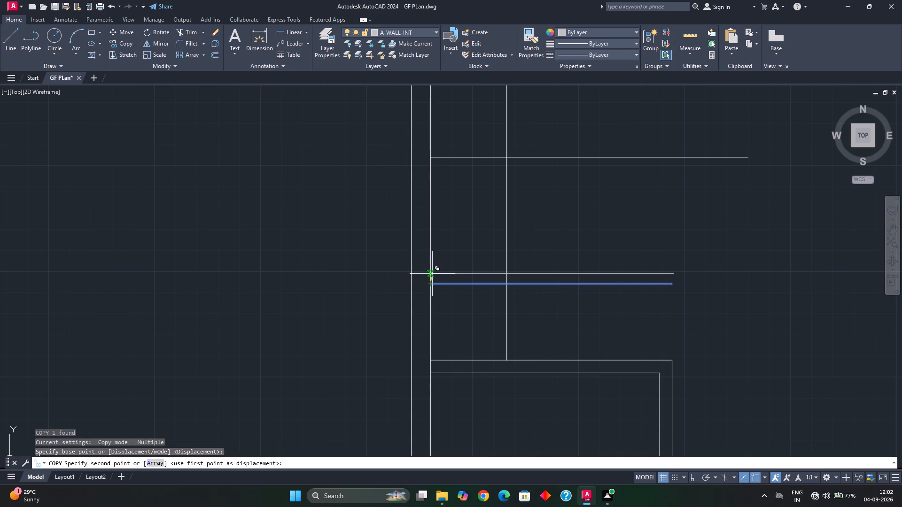
key(a)
key(Return)
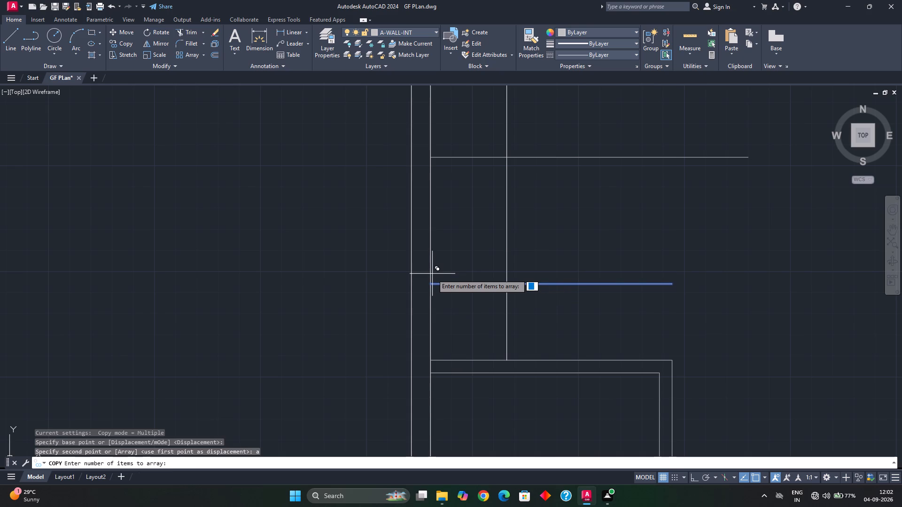
key(6)
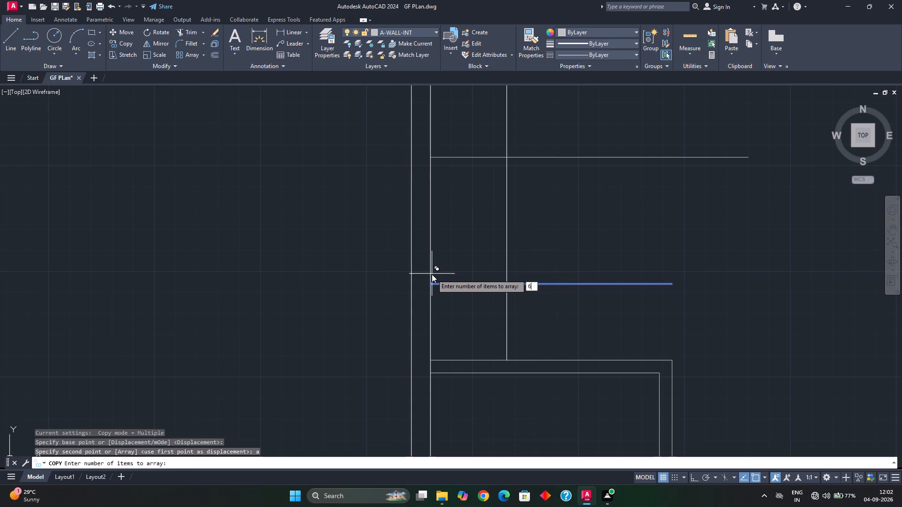
key(Return)
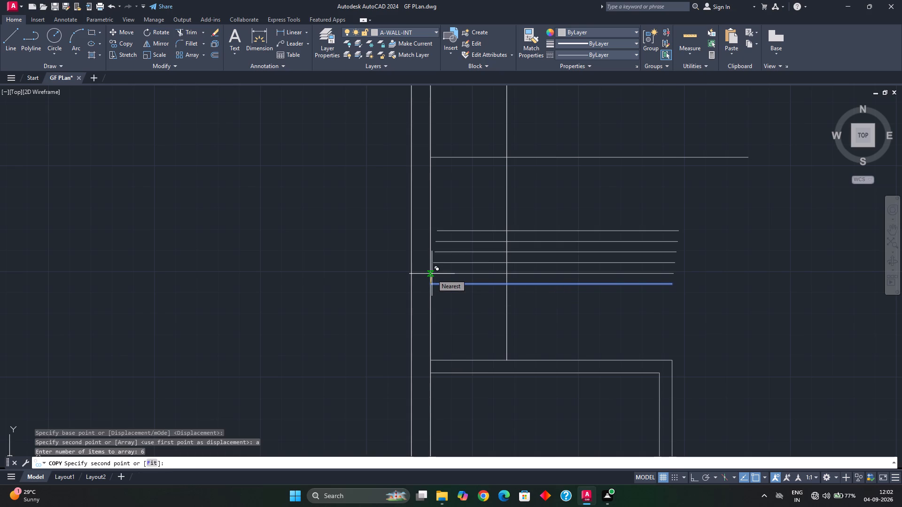
text(f)
key(space)
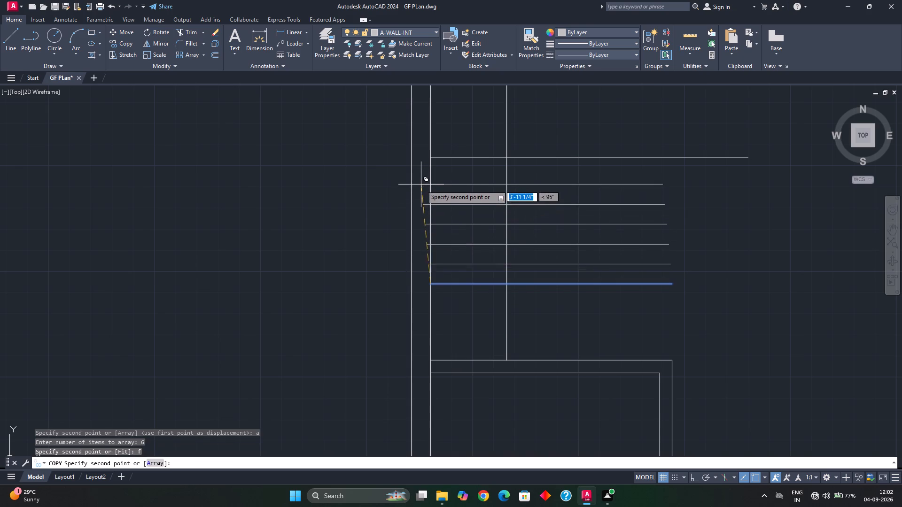
click(431, 160)
key(Escape)
key(Escape)
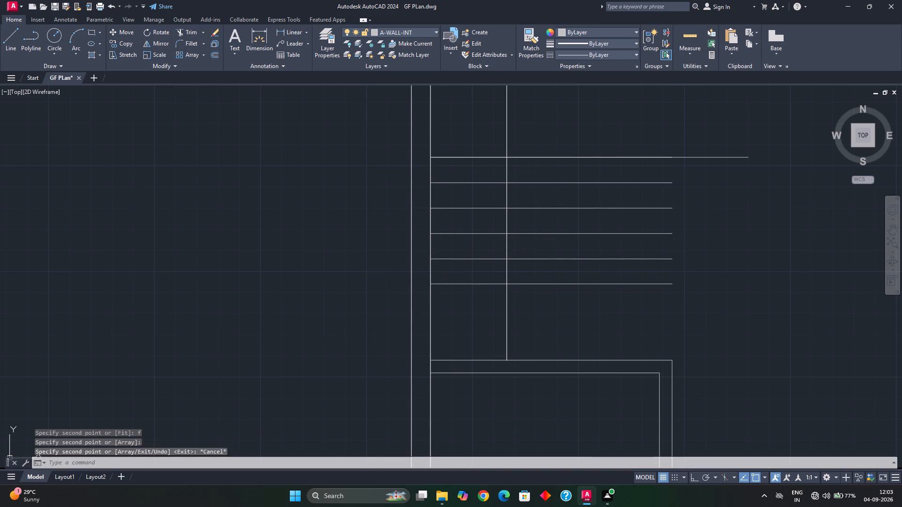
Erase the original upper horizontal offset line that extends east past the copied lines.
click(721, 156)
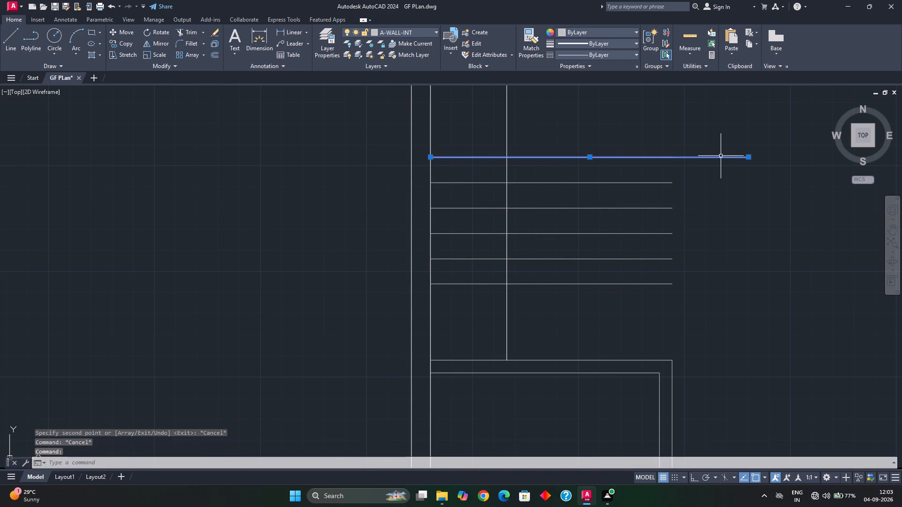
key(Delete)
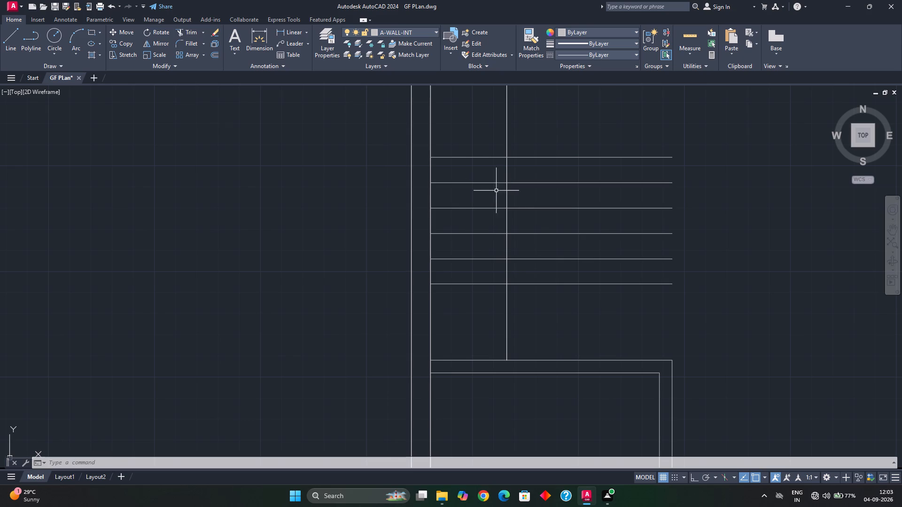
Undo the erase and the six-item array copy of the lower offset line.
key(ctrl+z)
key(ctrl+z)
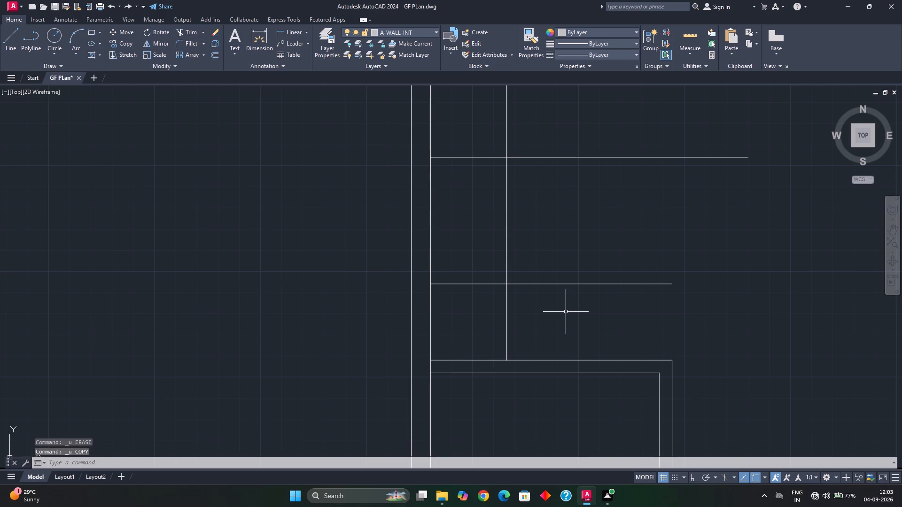
Copy the lower horizontal offset line as a 7-item array fitted from its west end to the upper offset line's west end.
click(566, 283)
click(558, 290)
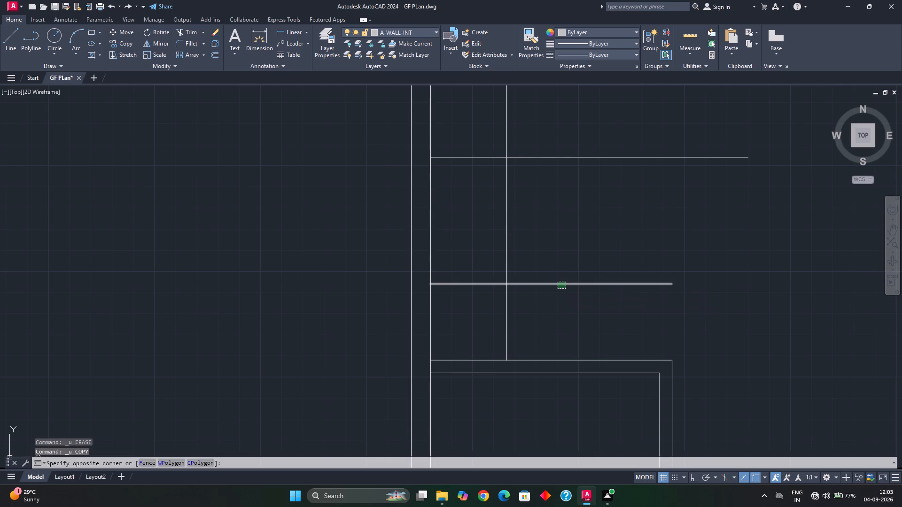
text(co)
key(Return)
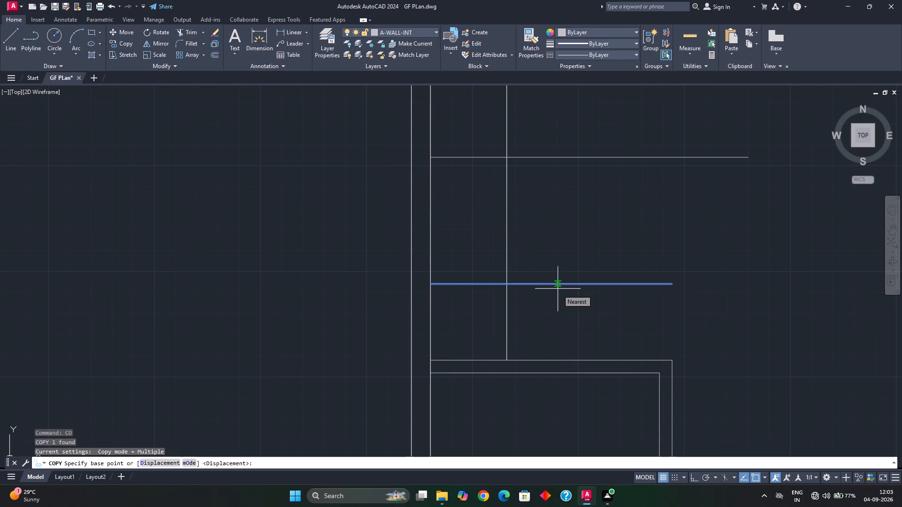
click(432, 284)
key(a)
key(Return)
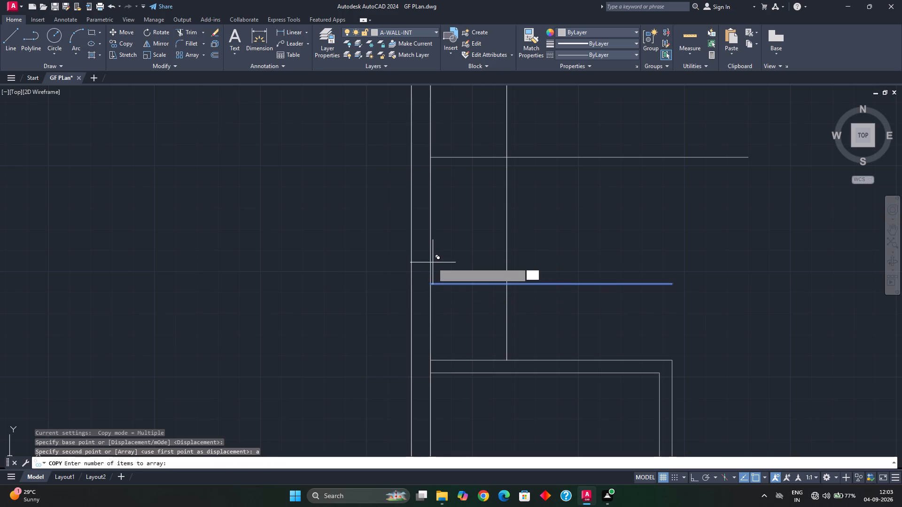
key(7)
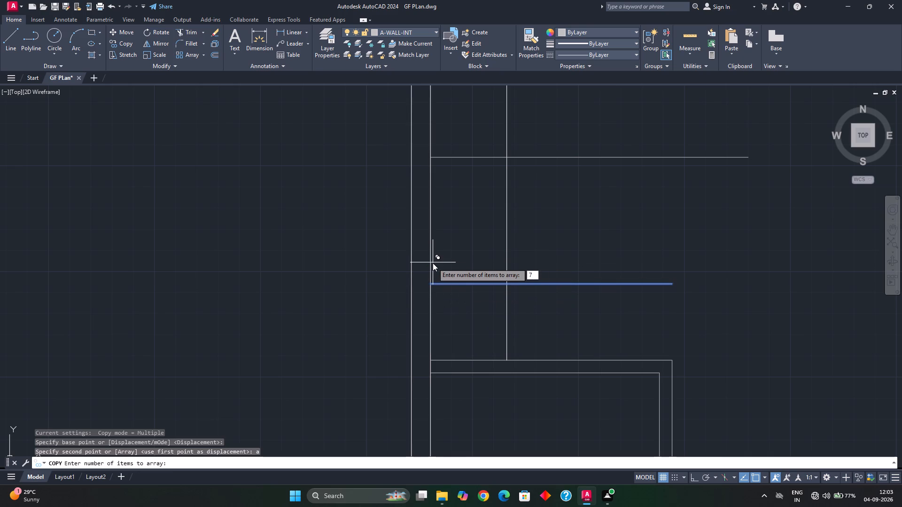
key(Return)
text(f)
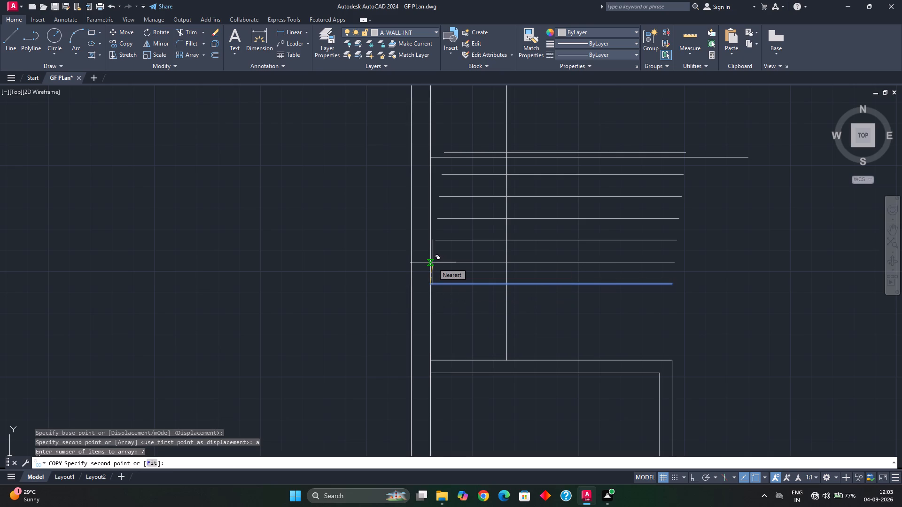
key(space)
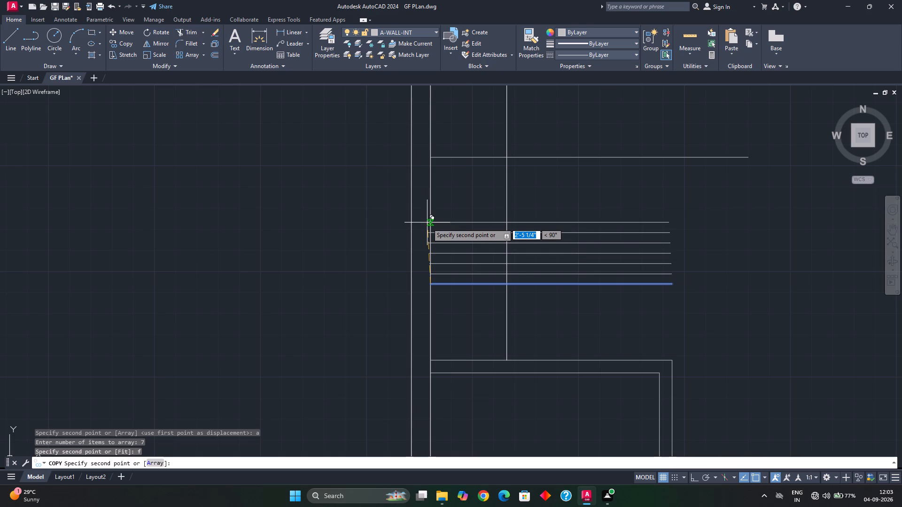
click(431, 159)
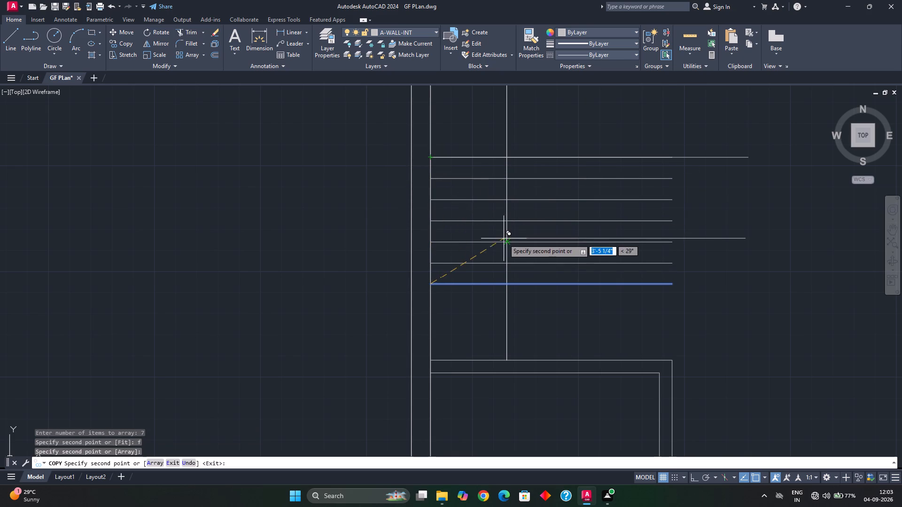
key(Escape)
key(Escape)
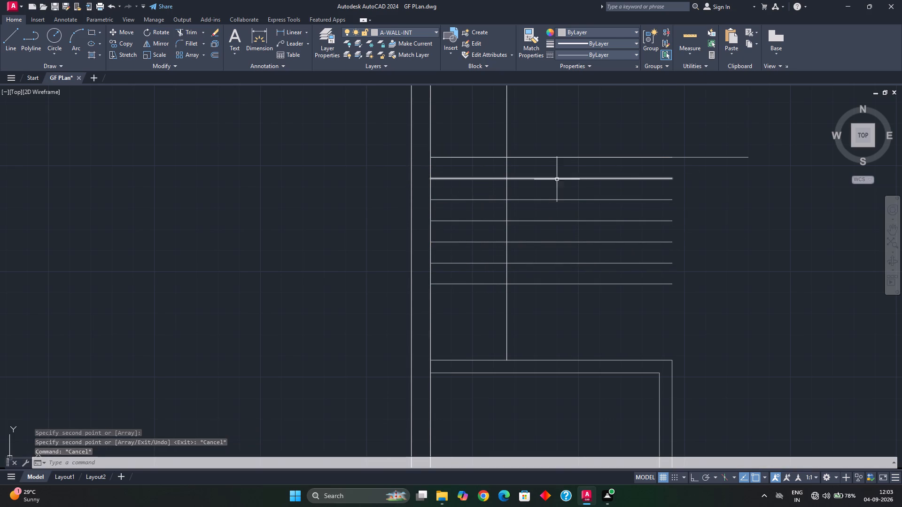
Erase the longer original offset line that overlaps the northernmost copied tread line.
click(688, 157)
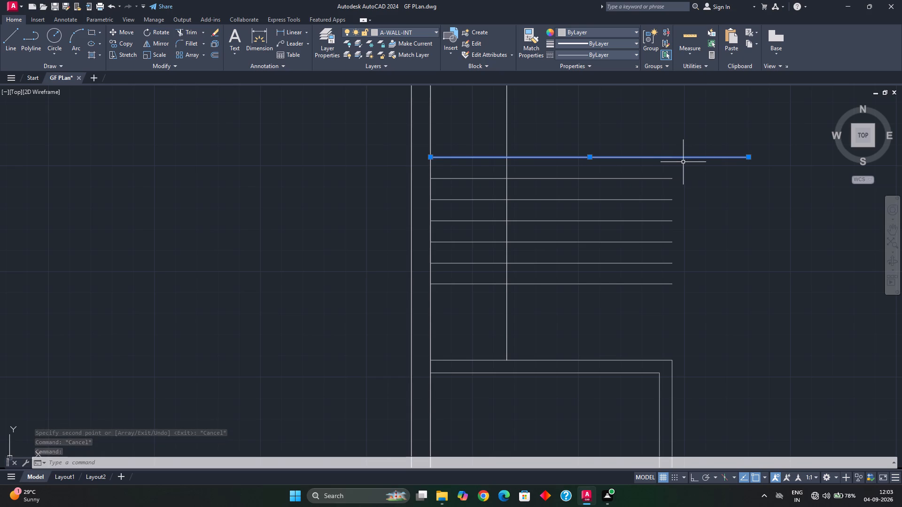
key(Delete)
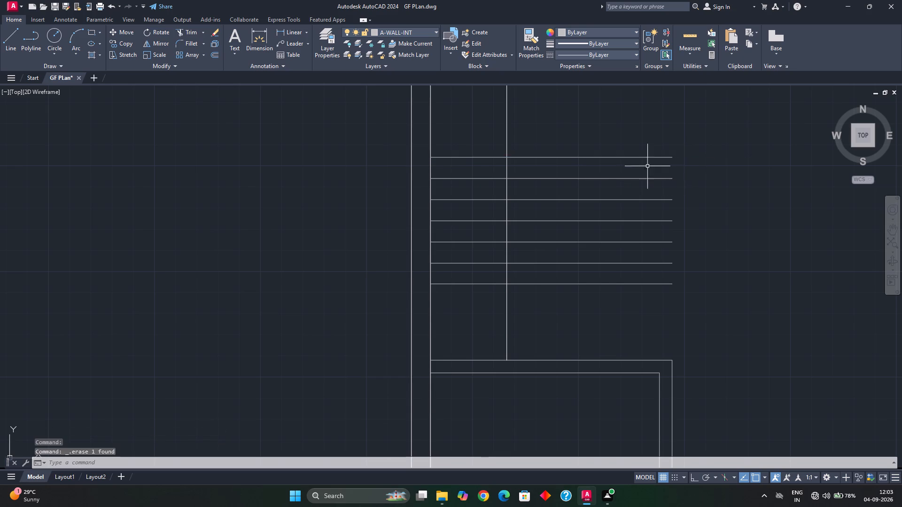
Measure the spacing between adjacent tread lines beside the west wall.
middle_drag(556, 138, 553, 193)
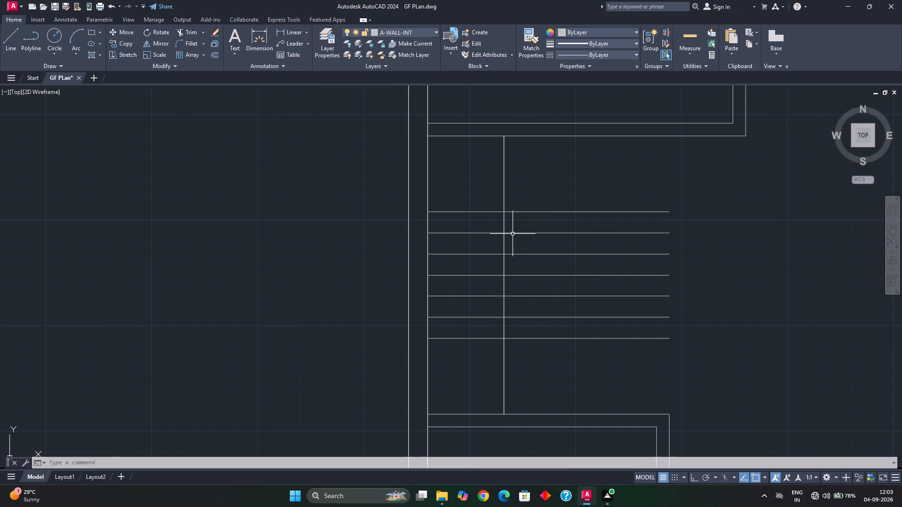
click(691, 36)
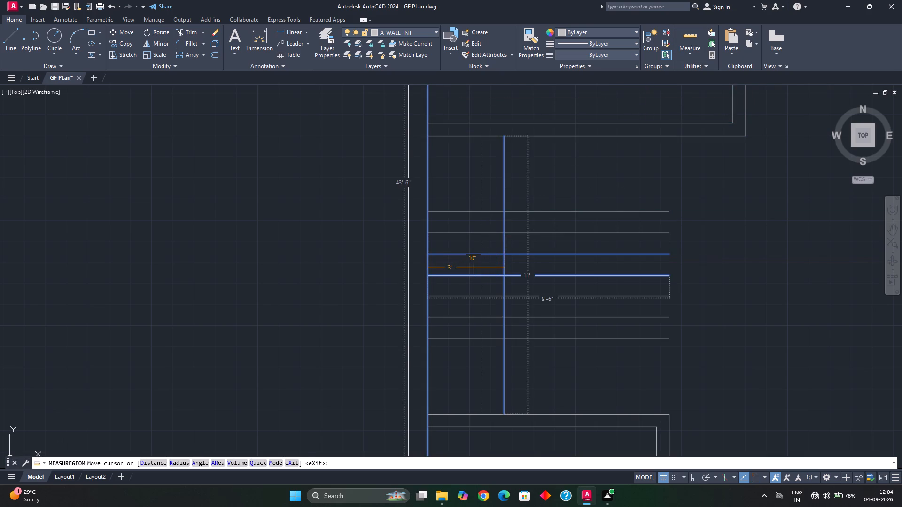
key(Escape)
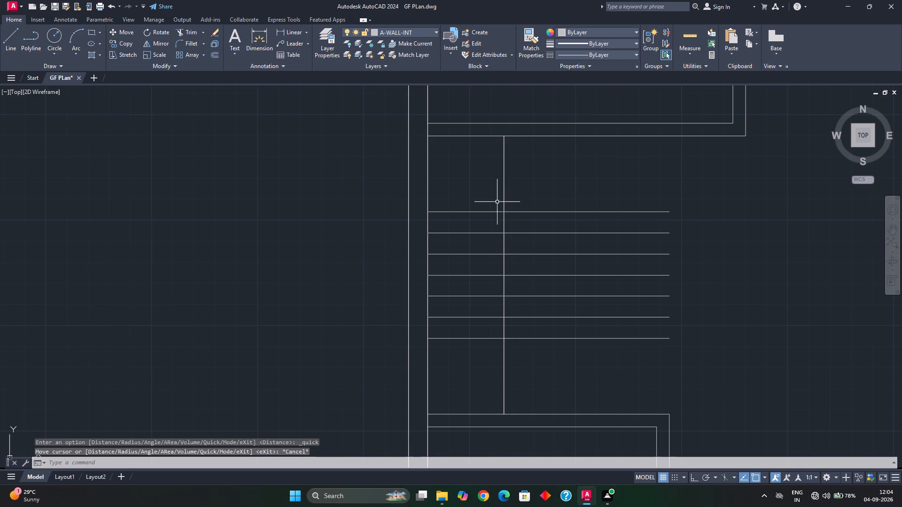
Copy the vertical line 3' from the west wall eastward as a 7-item array with 10" spacing.
click(505, 202)
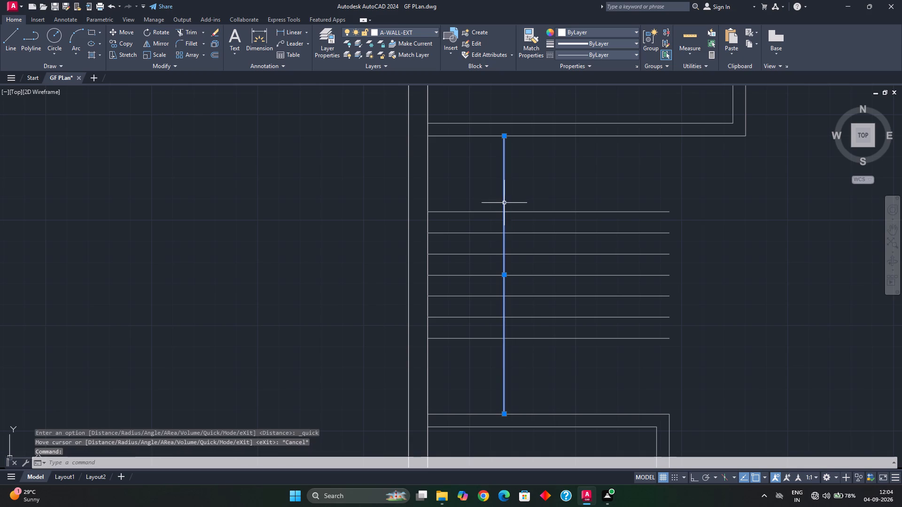
key(Escape)
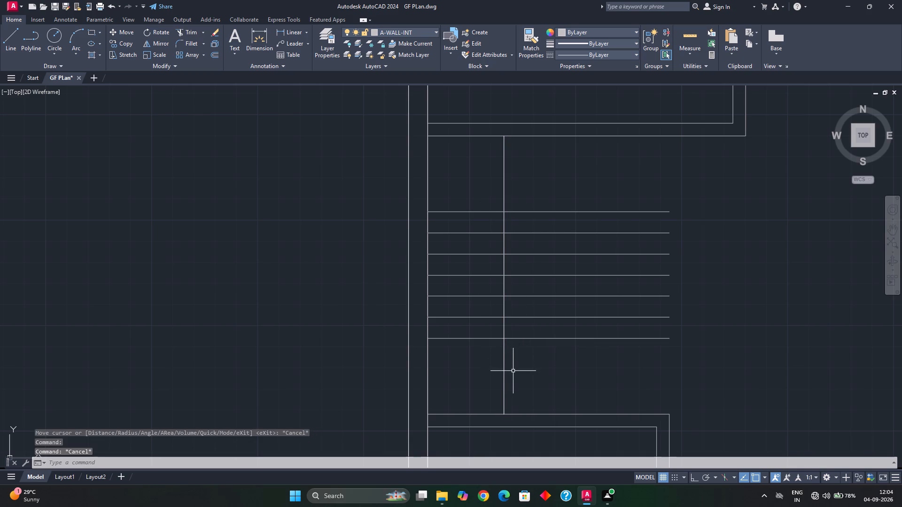
click(504, 196)
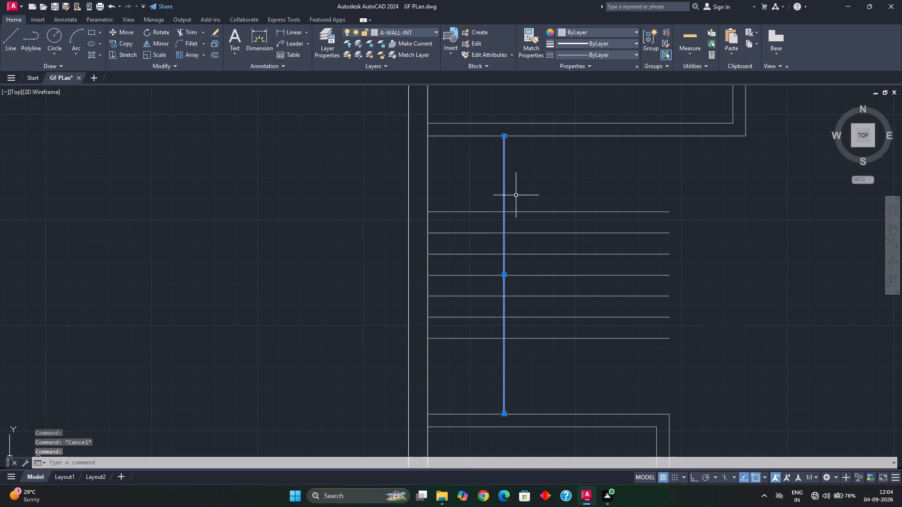
text(cop)
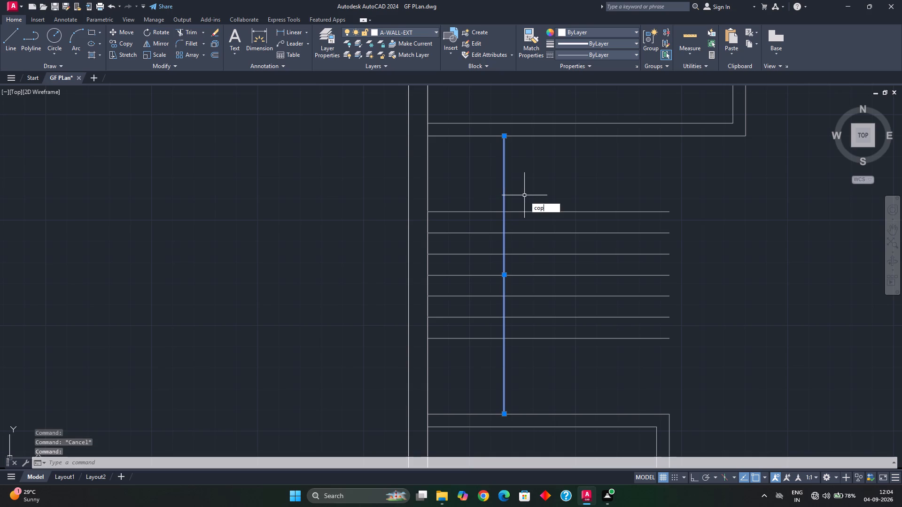
key(Return)
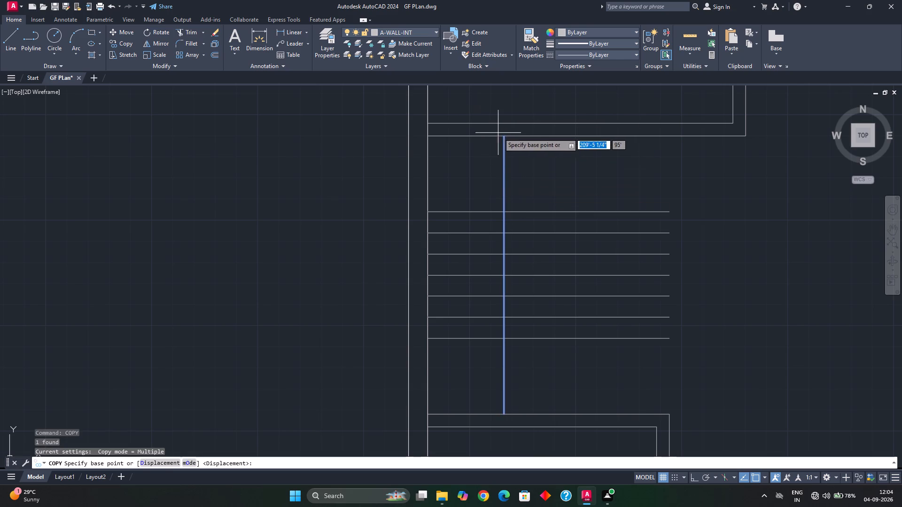
click(507, 138)
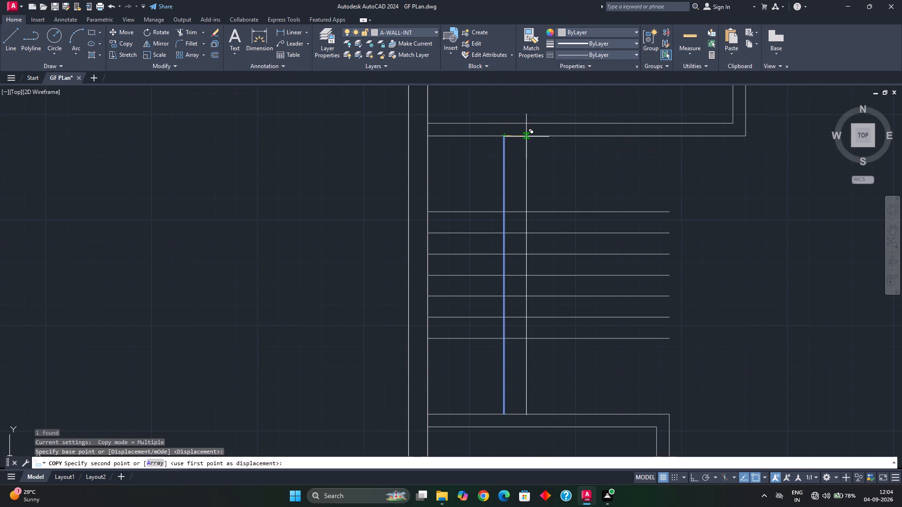
key(a)
key(Return)
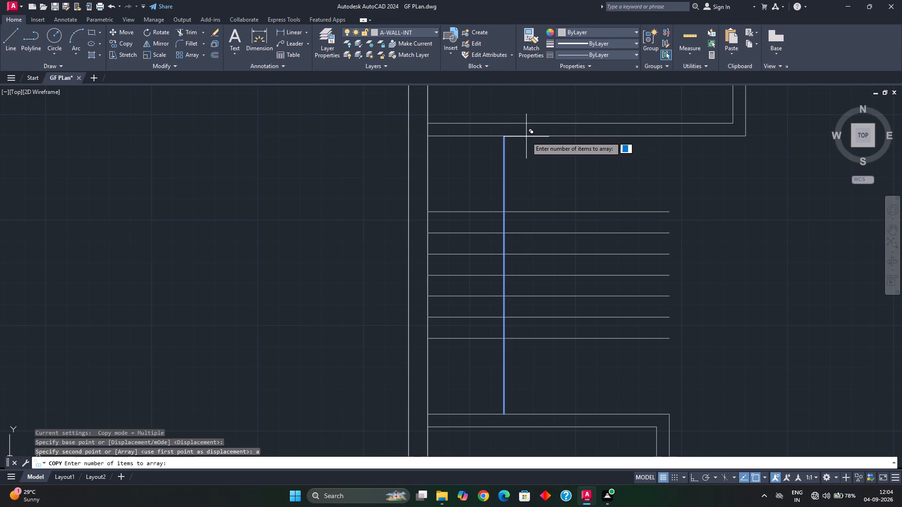
key(7)
key(Return)
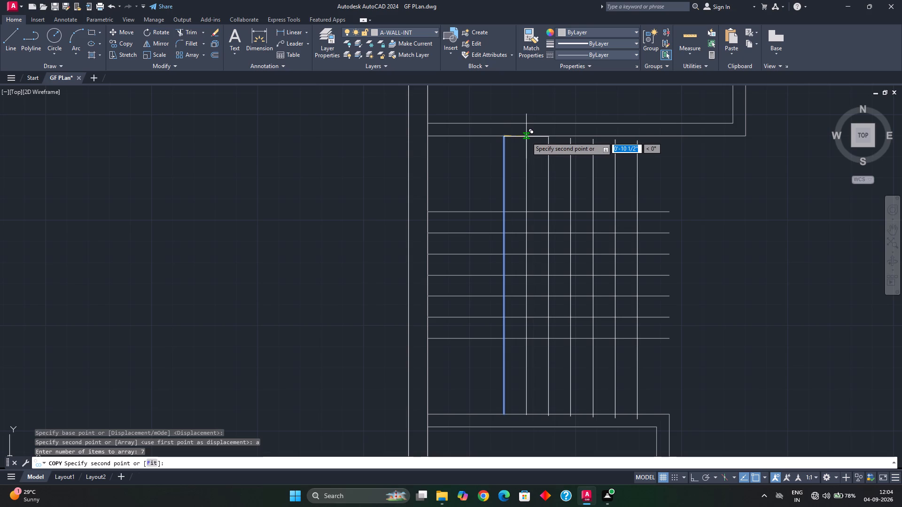
text(10)
key(shift+quotedbl)
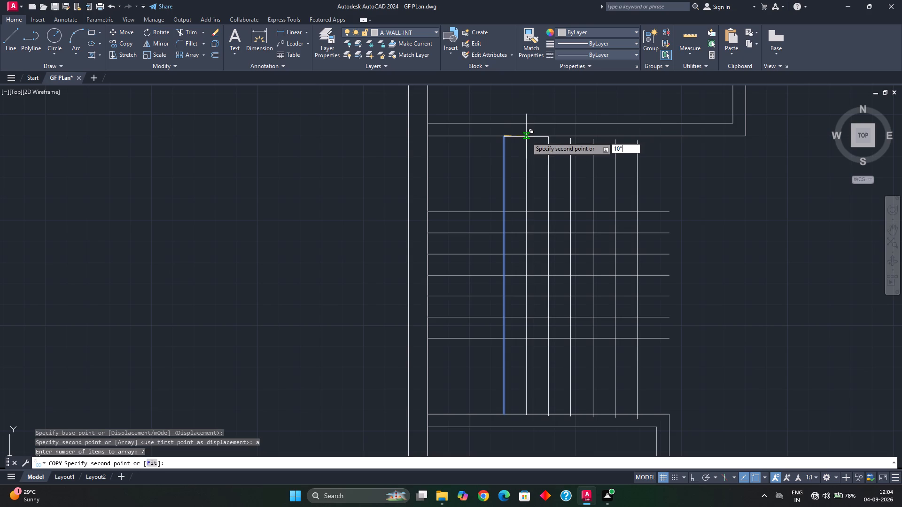
key(Return)
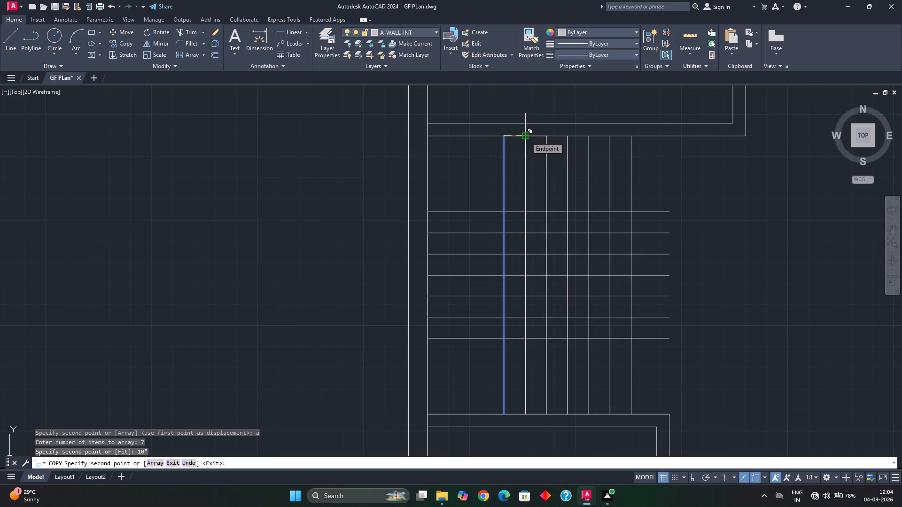
click(526, 137)
key(Escape)
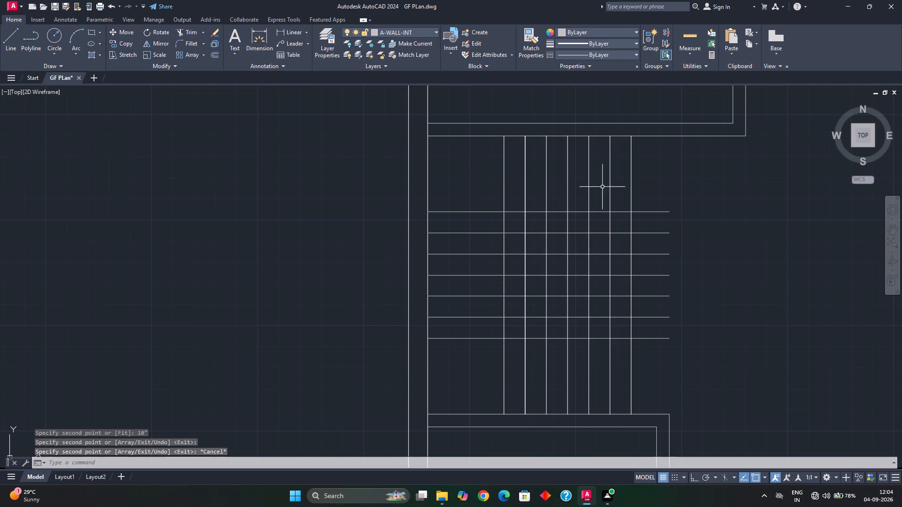
key(Escape)
Trim the six northernmost horizontal tread lines where they extend east of the easternmost vertical line.
key(t)
text(r)
key(space)
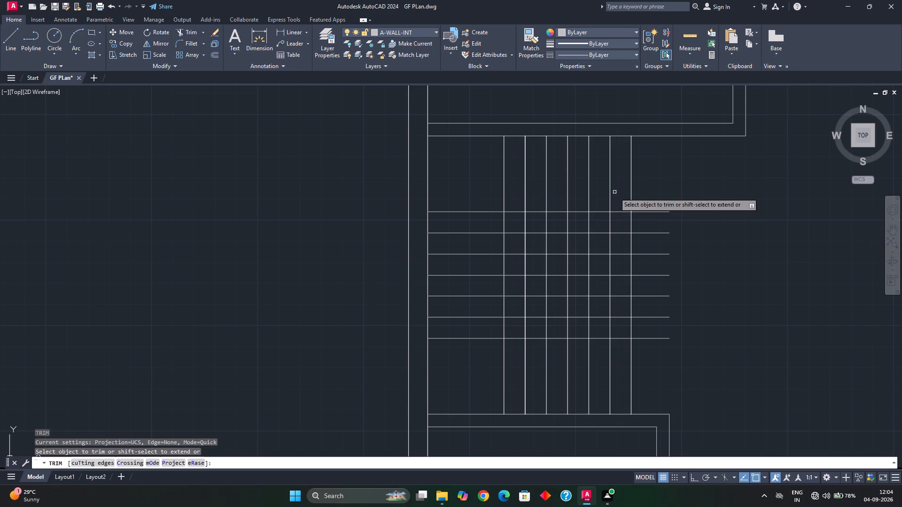
drag(644, 227, 643, 330)
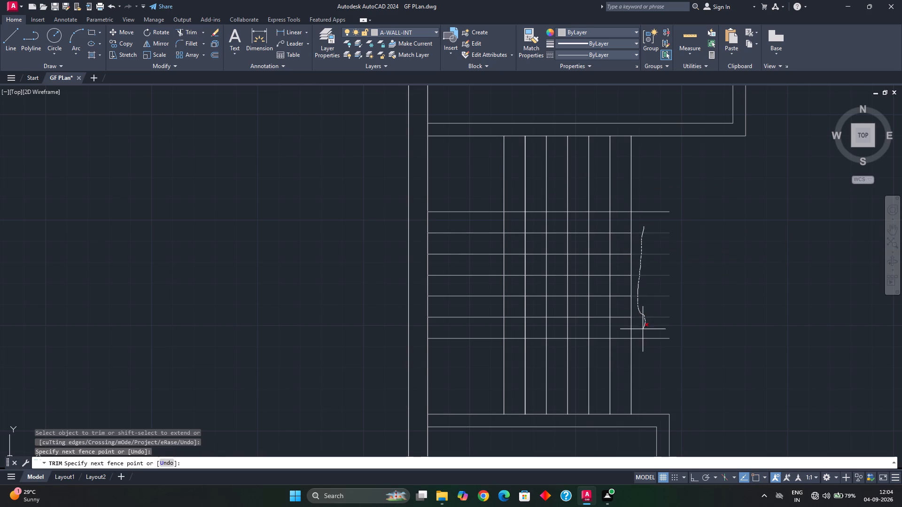
drag(643, 330, 643, 328)
drag(651, 200, 649, 228)
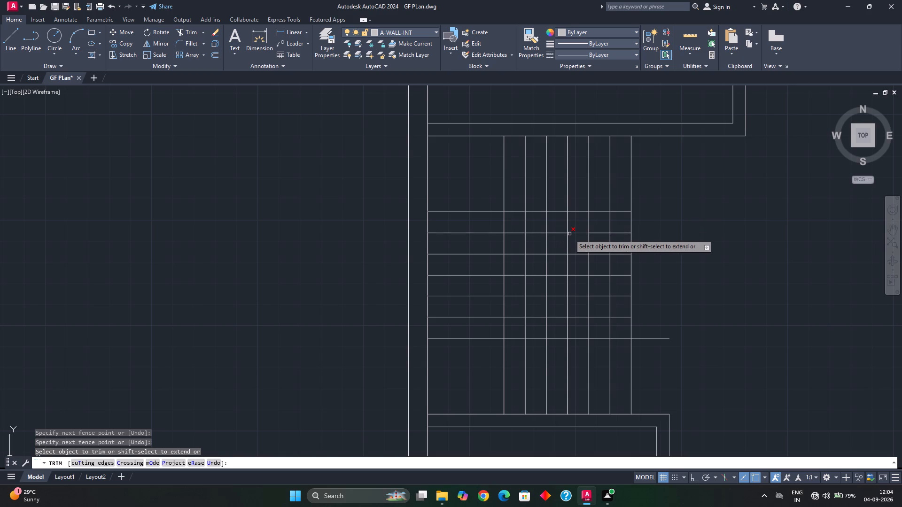
Trim the five inner horizontal tread lines between the 3' vertical line and the first vertical copy.
click(514, 227)
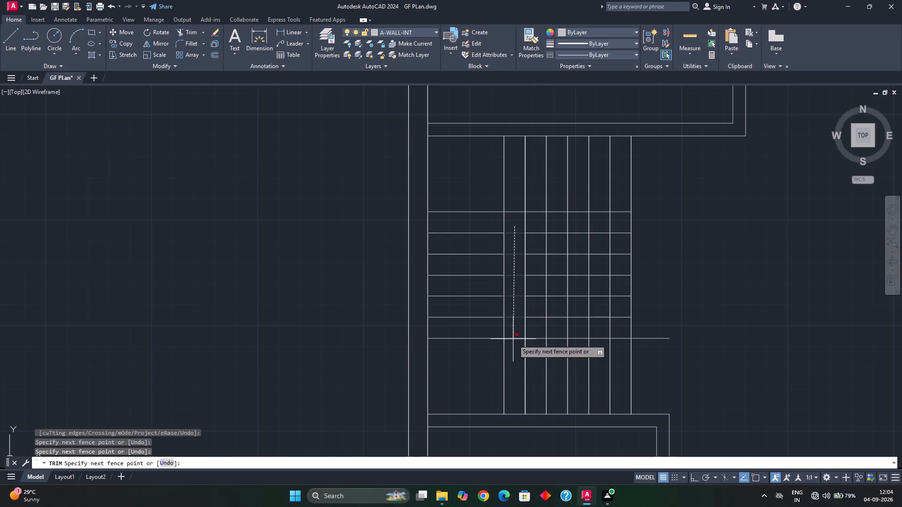
click(518, 333)
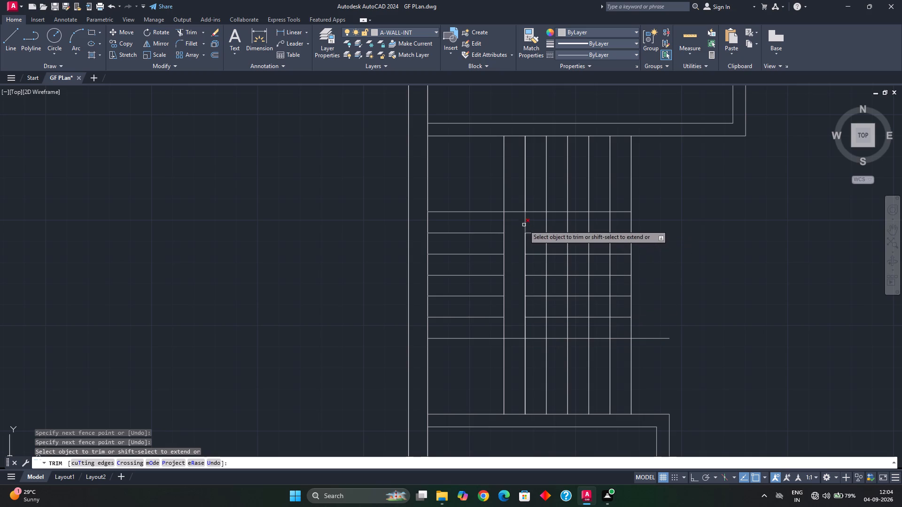
Trim the vertical copies east of the 3' line out of the gap between the northern and southern stair flights.
click(521, 223)
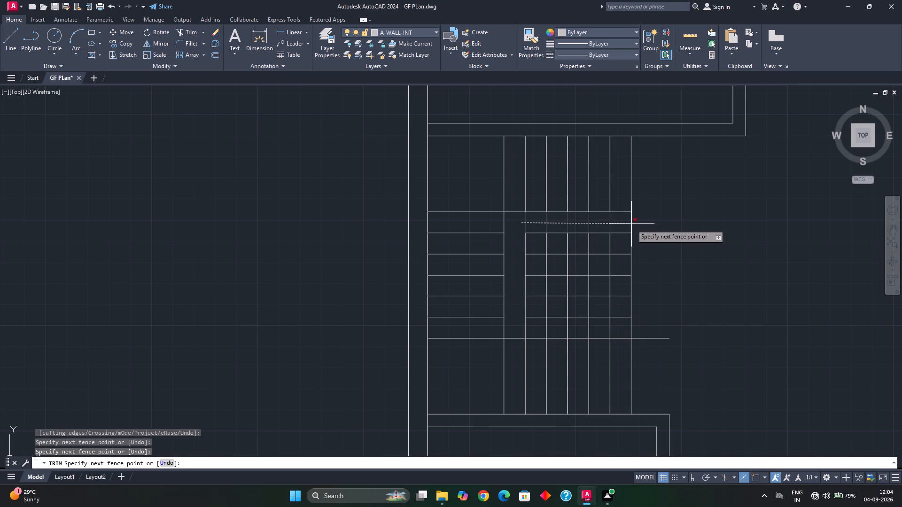
click(634, 224)
click(521, 245)
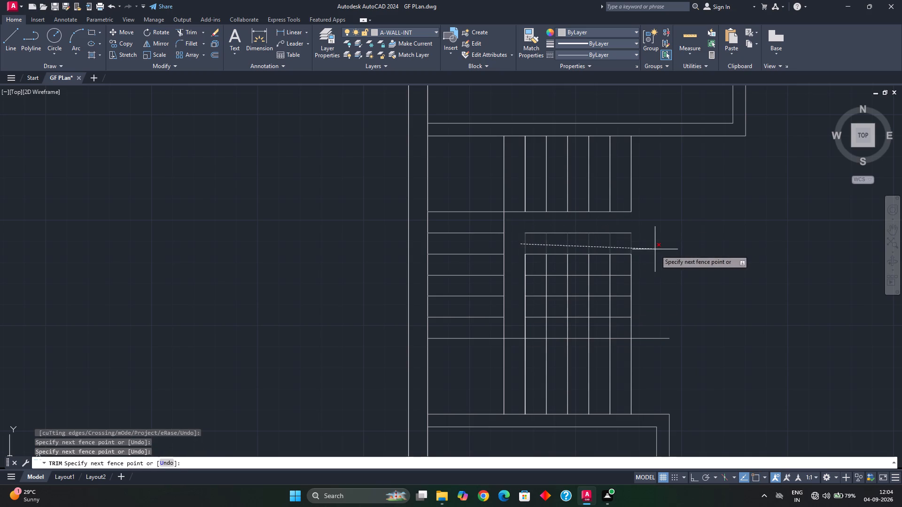
click(655, 250)
drag(513, 269, 521, 266)
click(643, 269)
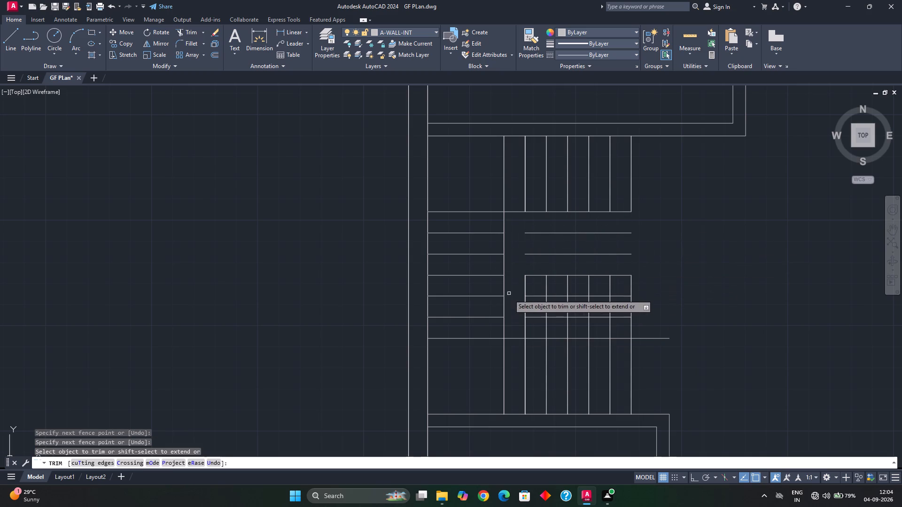
click(521, 290)
click(644, 286)
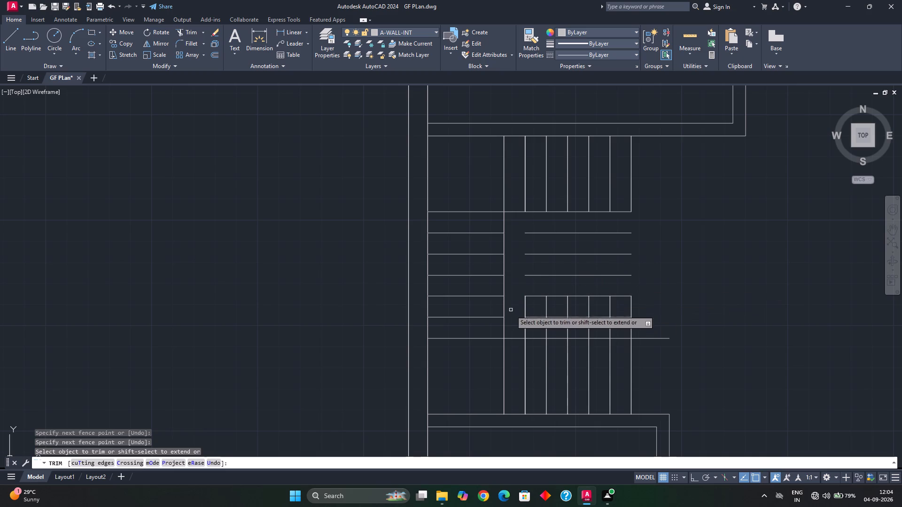
click(511, 308)
click(639, 310)
click(517, 327)
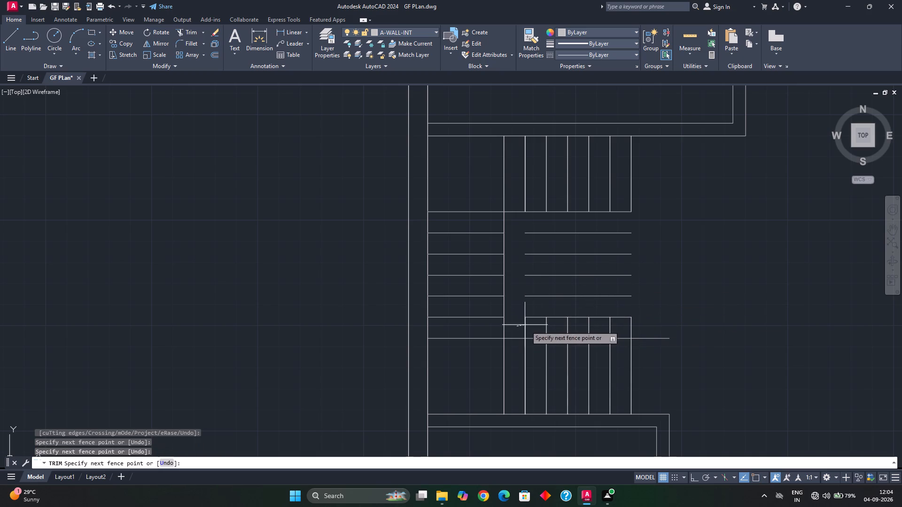
click(644, 328)
Remove the five leftover horizontal tread segments between the northern and southern stair flights.
click(583, 224)
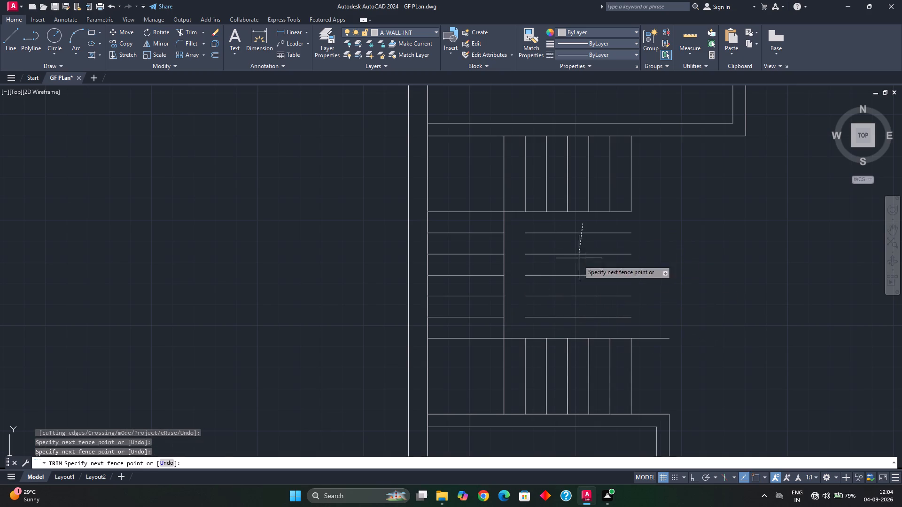
click(586, 328)
middle_drag(604, 309, 601, 300)
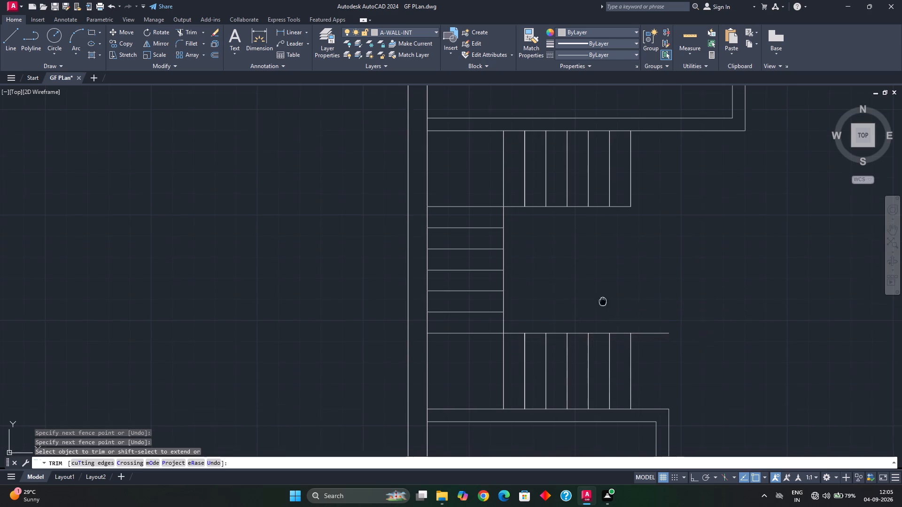
middle_drag(601, 300, 580, 269)
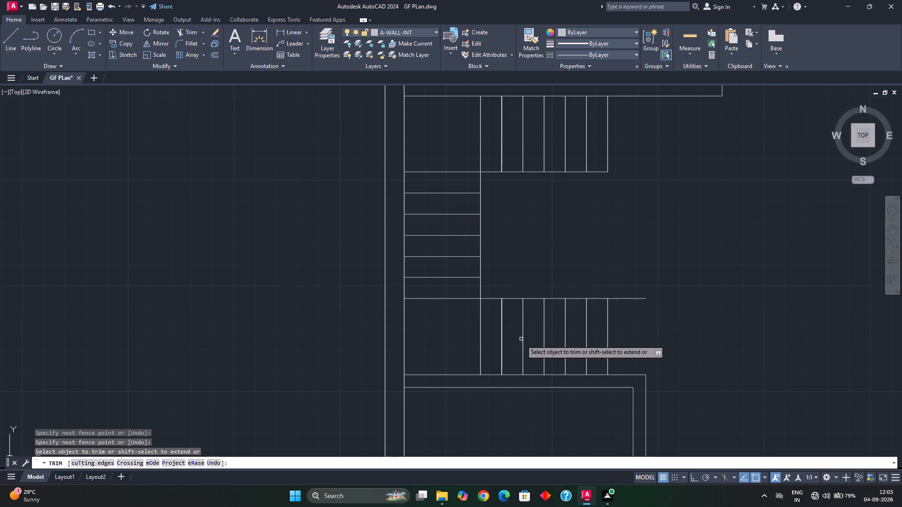
key(Escape)
key(Escape)
Delete one of the overlapping vertical lines at the southern flight's first tread east of the 3' line.
click(503, 325)
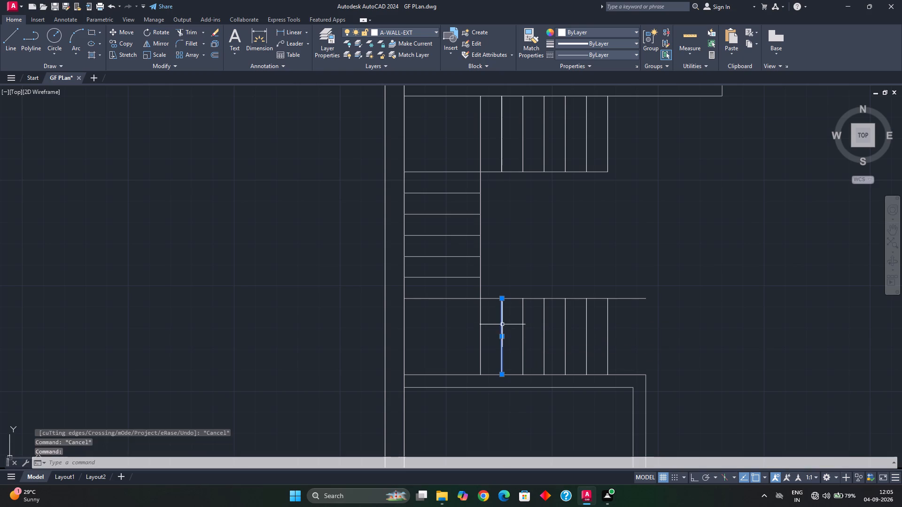
key(Delete)
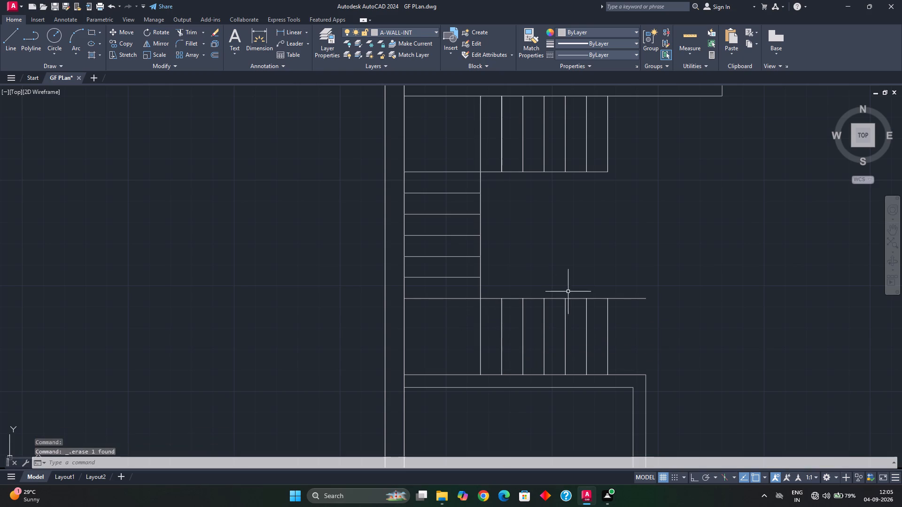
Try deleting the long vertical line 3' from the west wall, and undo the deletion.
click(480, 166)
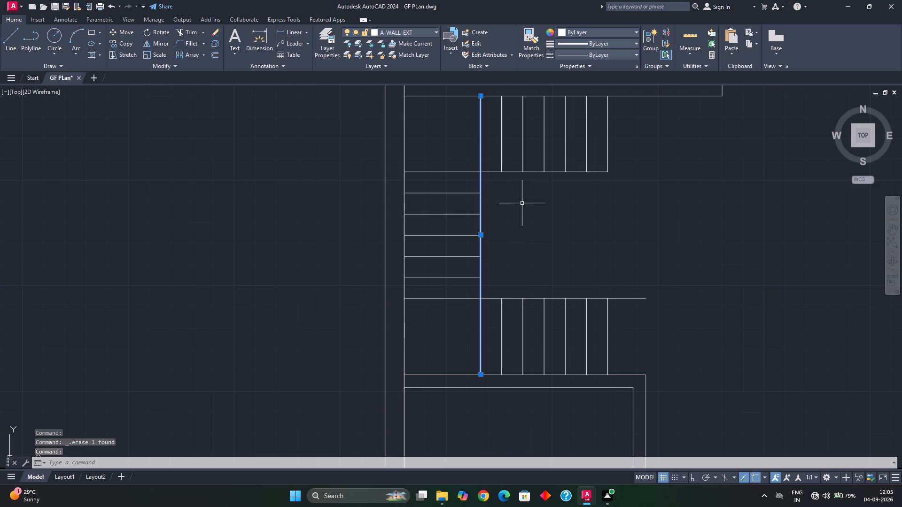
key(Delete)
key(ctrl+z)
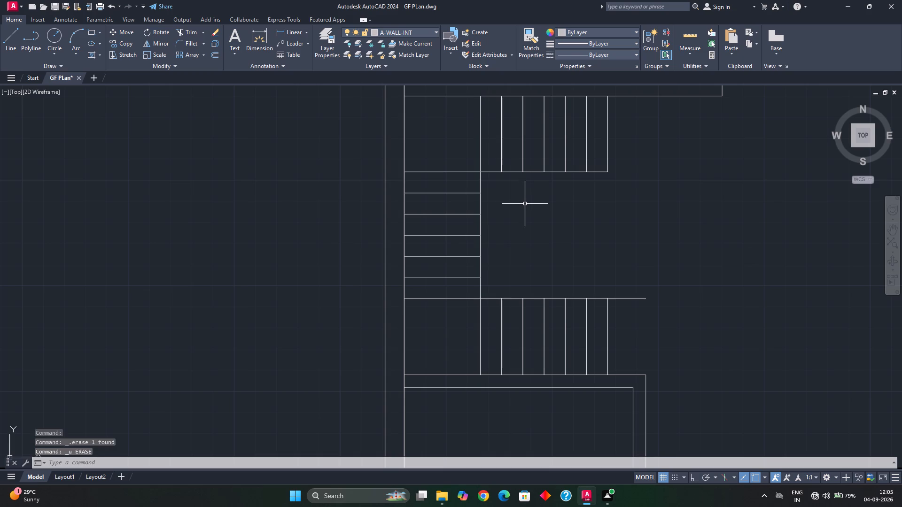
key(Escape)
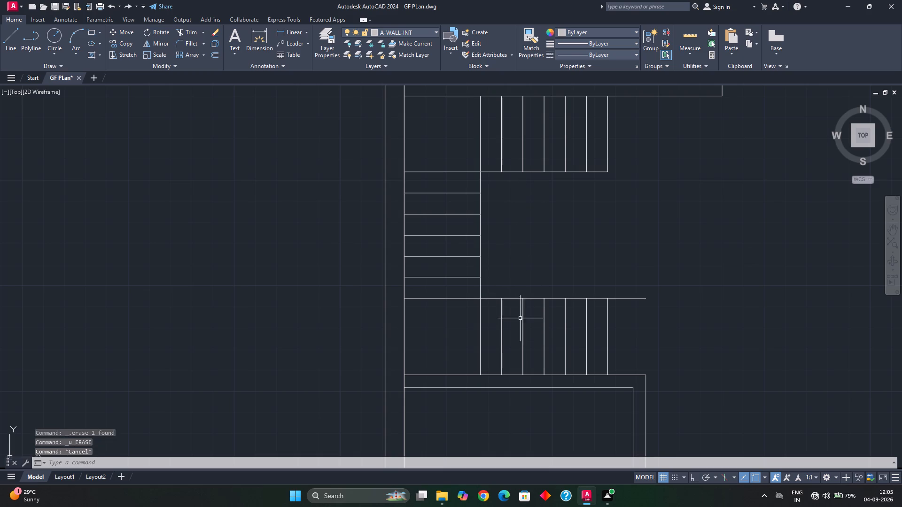
Trim away the southern flight's four easternmost vertical lines and the horizontal edge beyond its second tread.
key(r)
key(Escape)
text(tr)
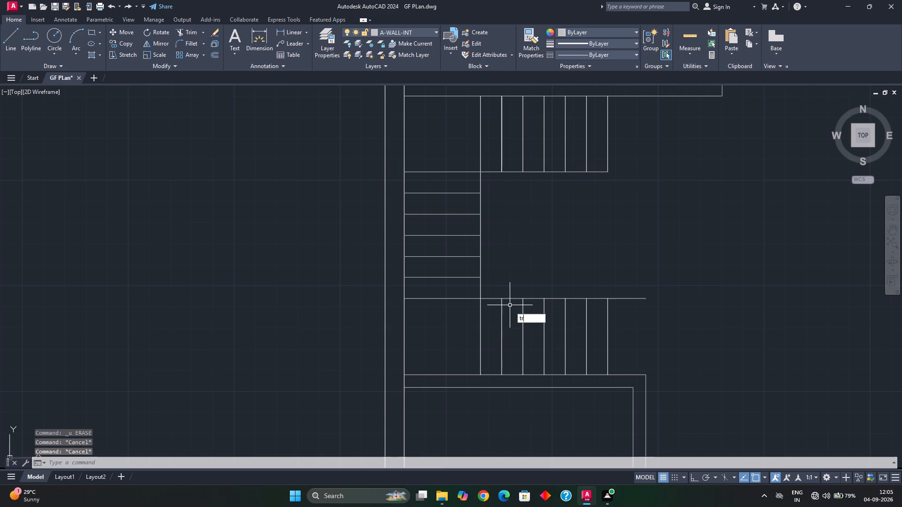
key(space)
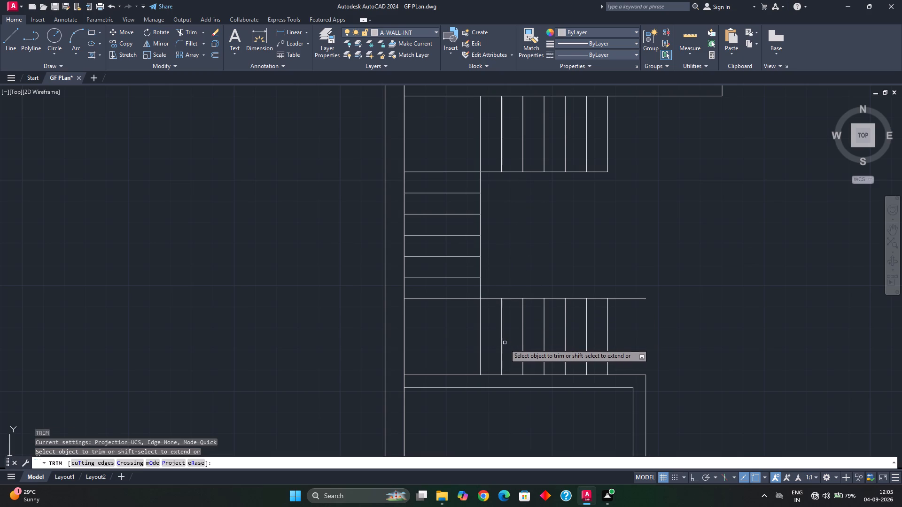
click(528, 342)
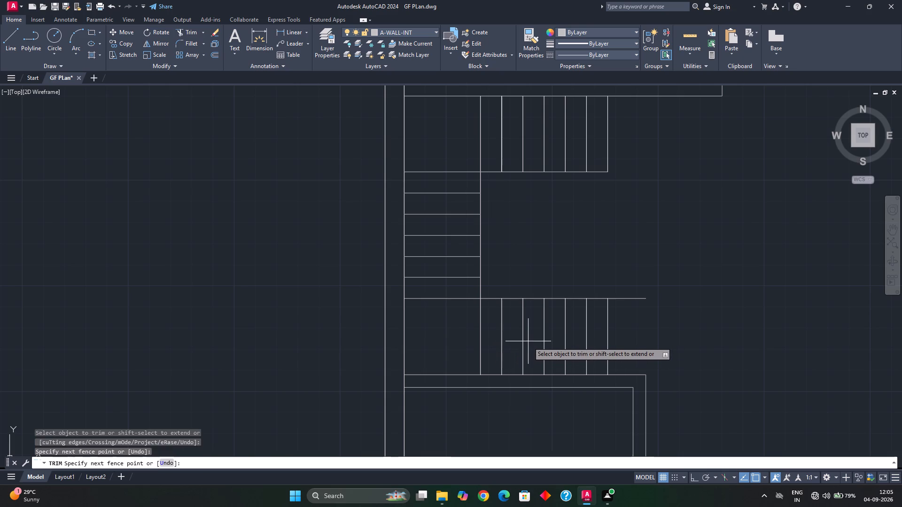
click(622, 343)
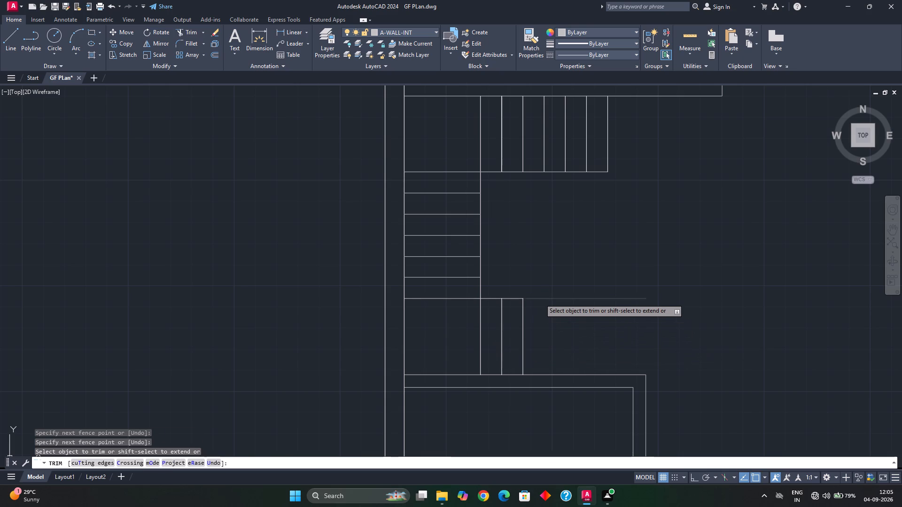
click(540, 299)
key(Escape)
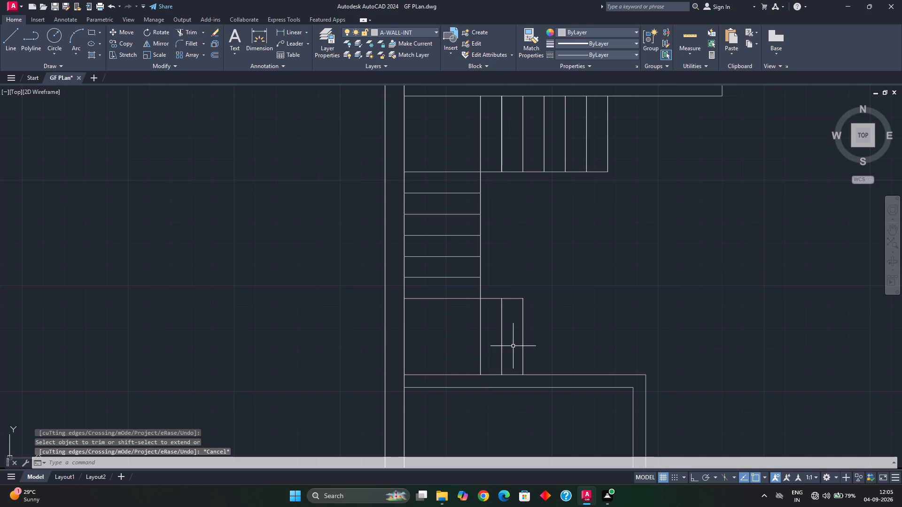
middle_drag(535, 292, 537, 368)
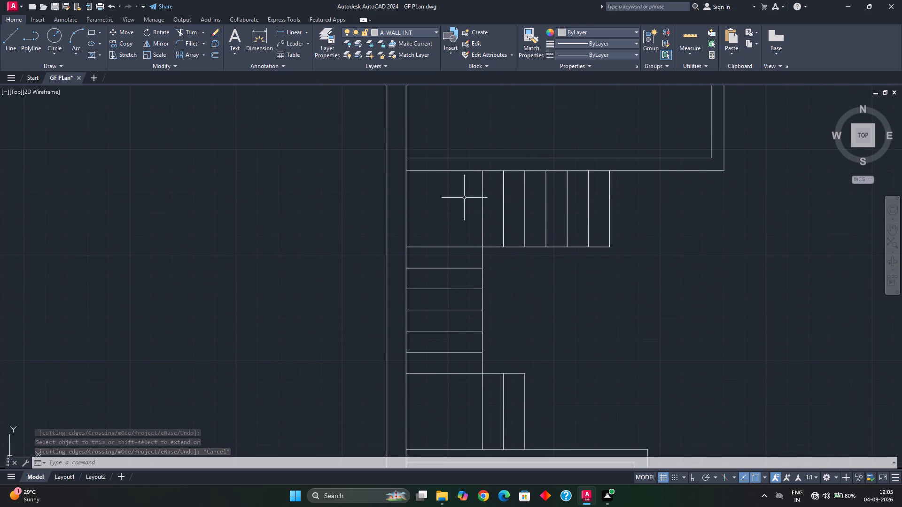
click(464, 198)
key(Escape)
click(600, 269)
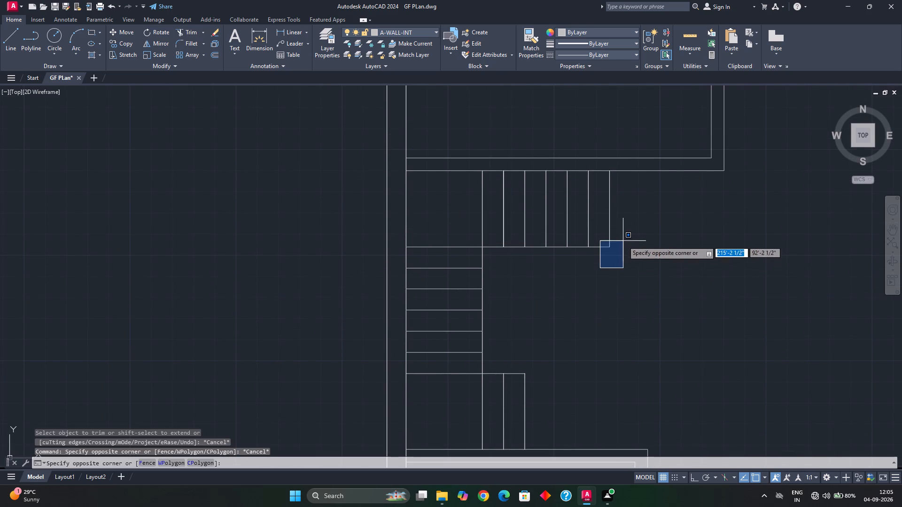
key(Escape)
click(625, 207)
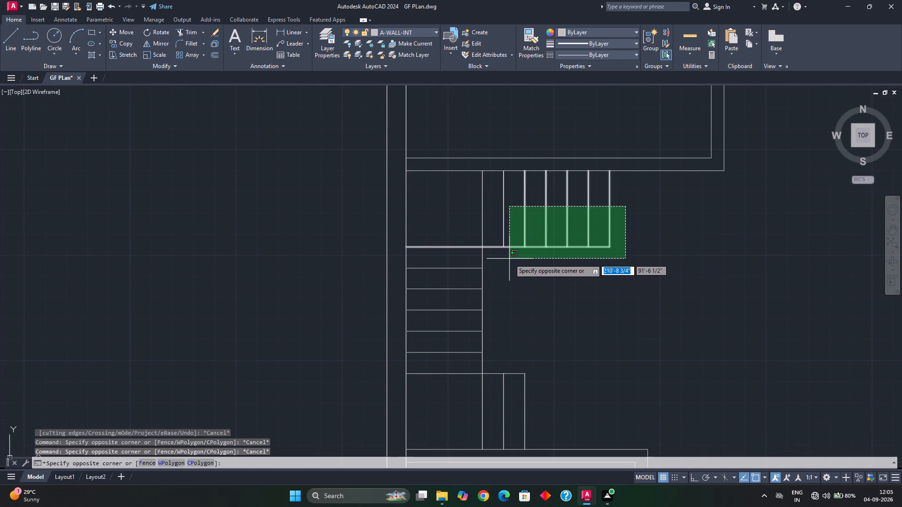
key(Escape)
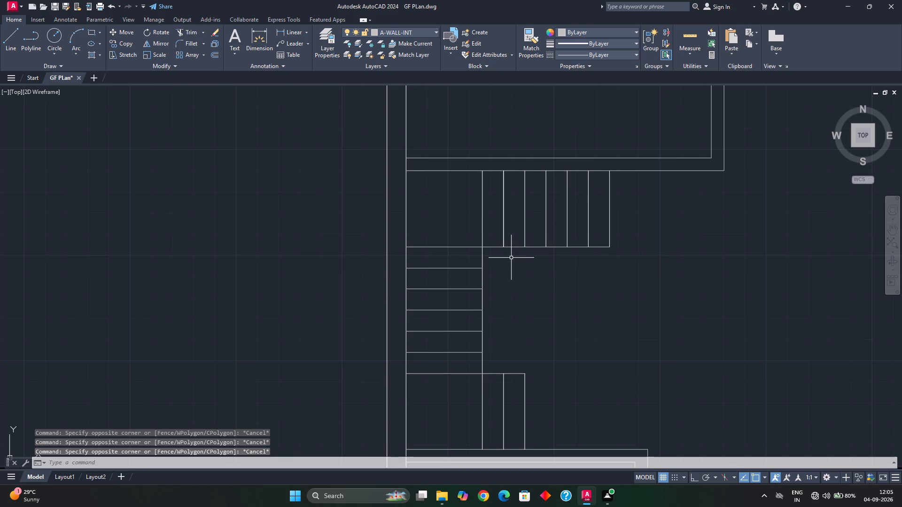
Break the northern flight's lower horizontal edge line at its intersection with the vertical line 3' from the west wall.
key(b)
key(r)
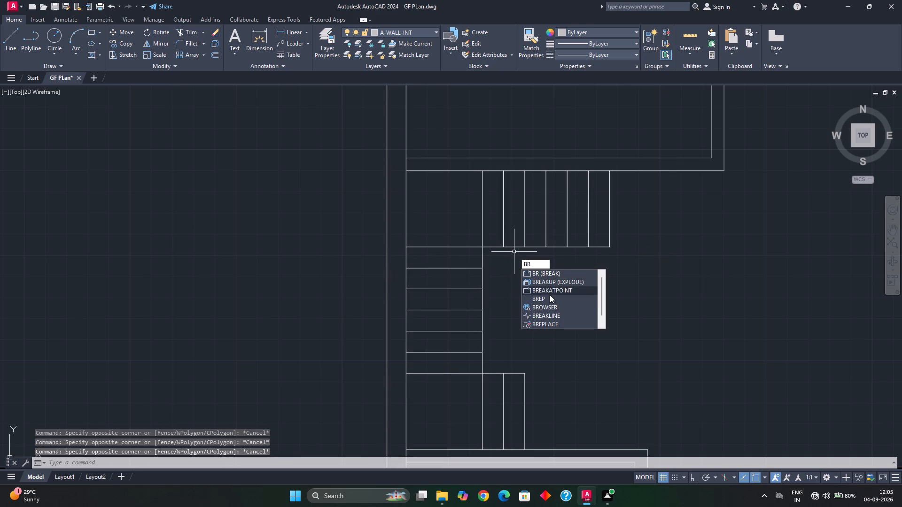
click(551, 289)
click(467, 248)
scroll(485, 250, up, 3)
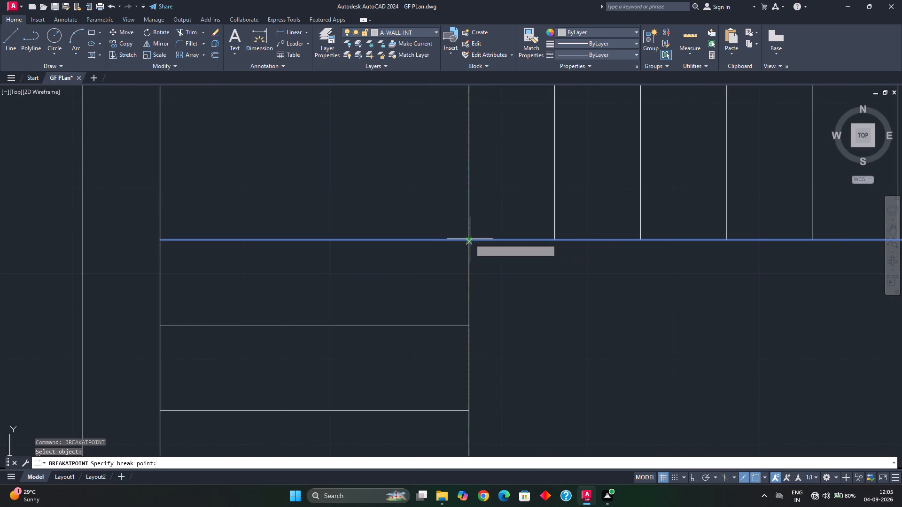
click(470, 238)
key(Escape)
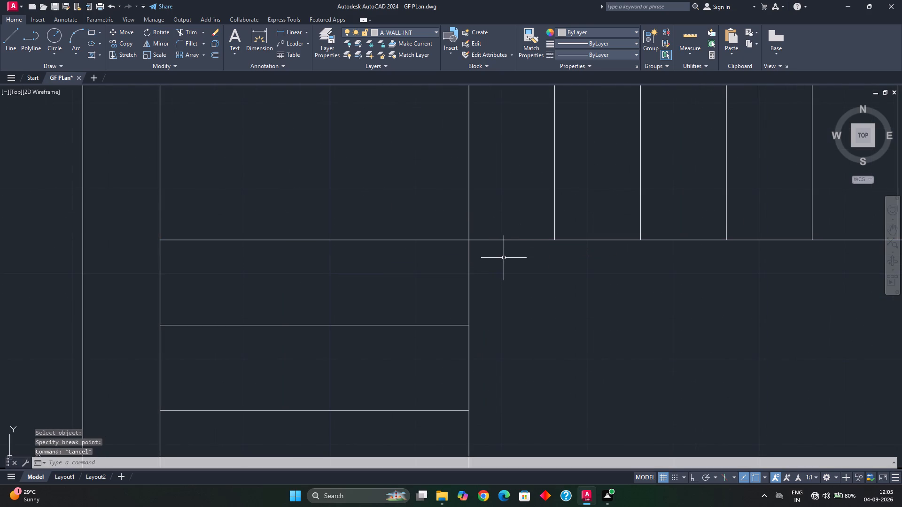
Break the vertical line 3' from the west wall at its intersection with the northern flight's lower edge.
key(space)
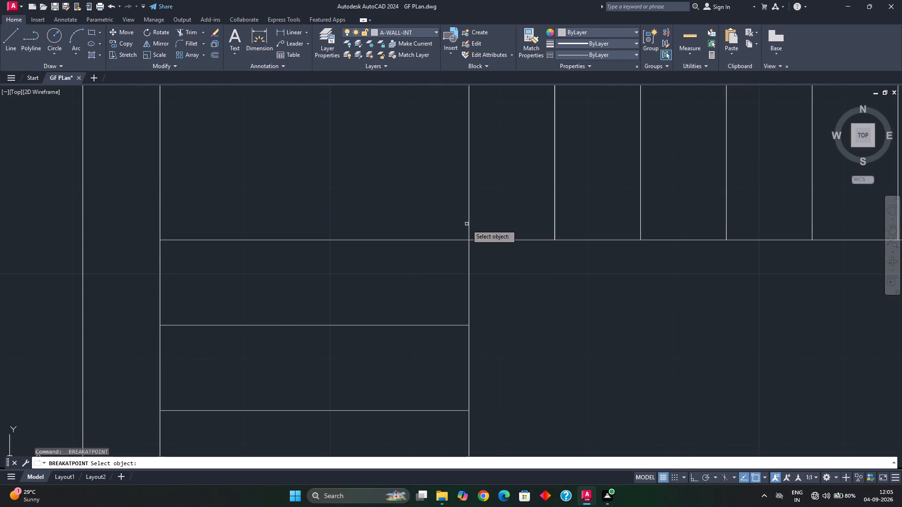
click(468, 229)
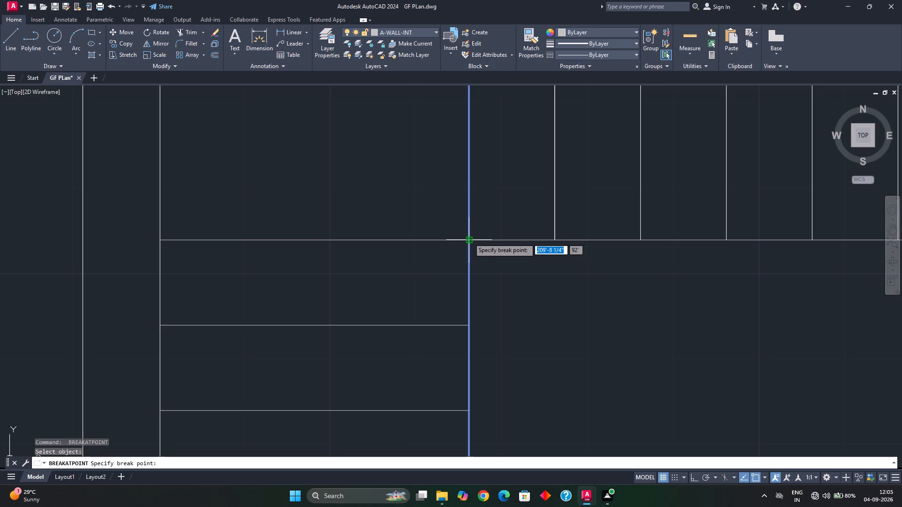
click(469, 238)
key(Escape)
scroll(507, 263, down, 2)
Set the linetype of the northern flight's seven vertical lines and its lower edge to the dashed ACAD_ISO02 type.
middle_drag(507, 268, 496, 291)
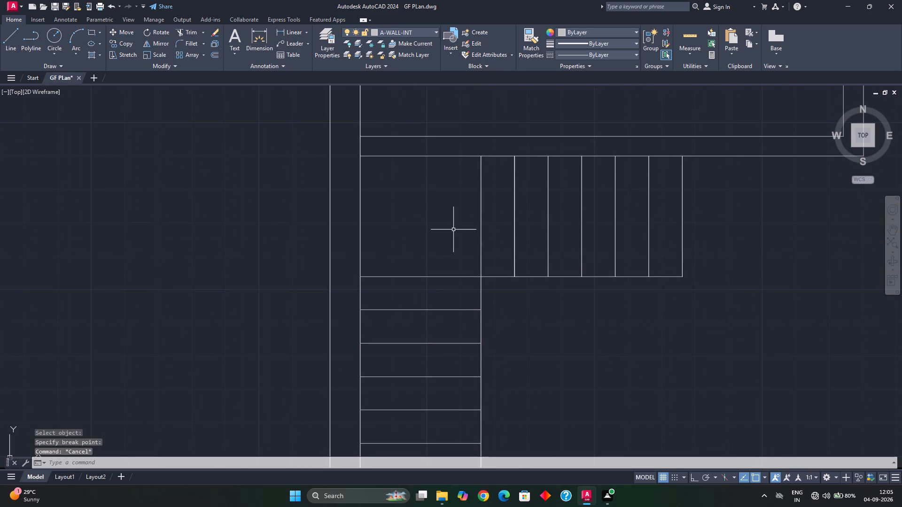
click(453, 230)
click(552, 274)
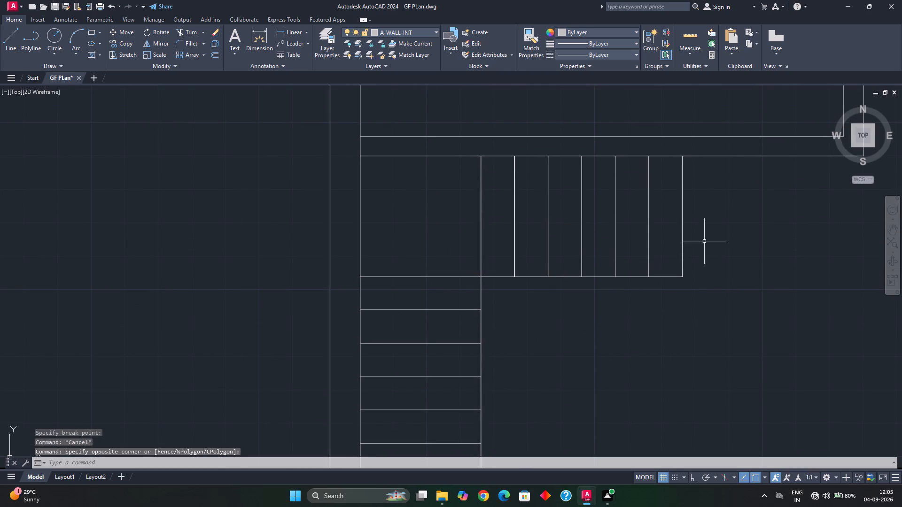
click(708, 226)
click(474, 269)
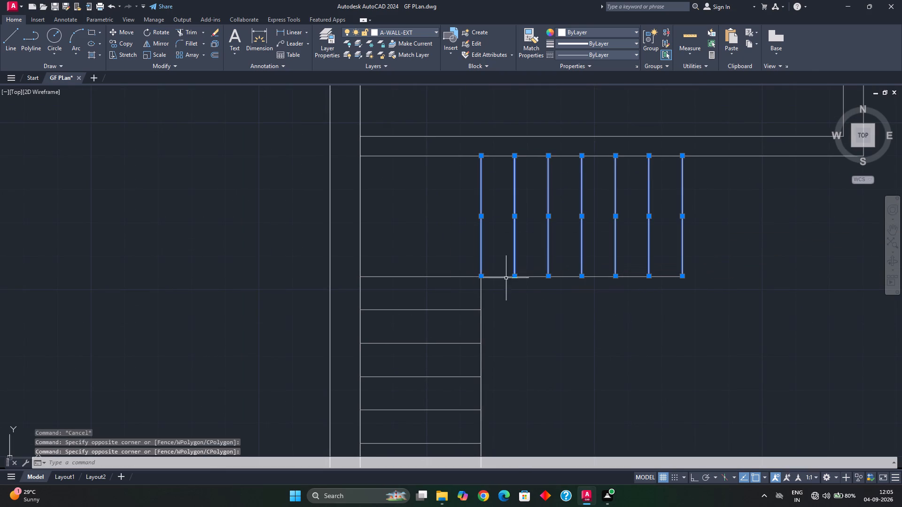
click(534, 276)
click(529, 292)
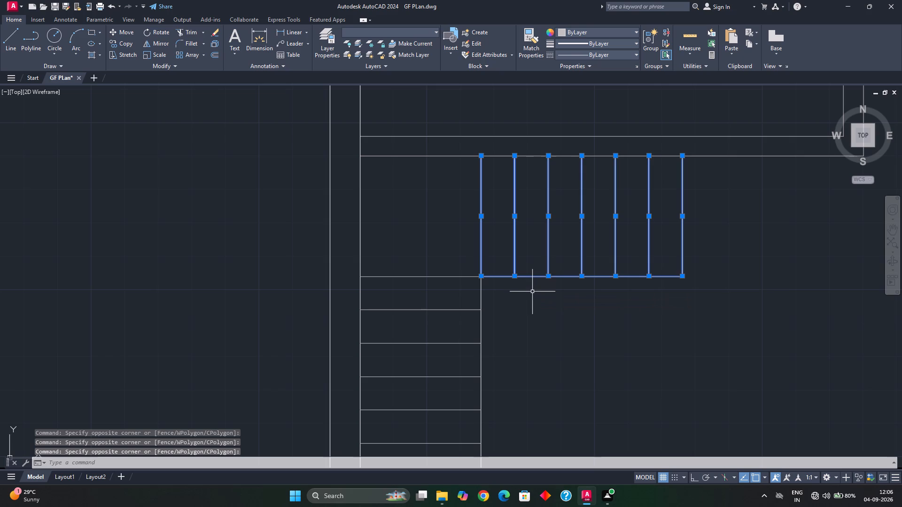
click(631, 54)
click(619, 84)
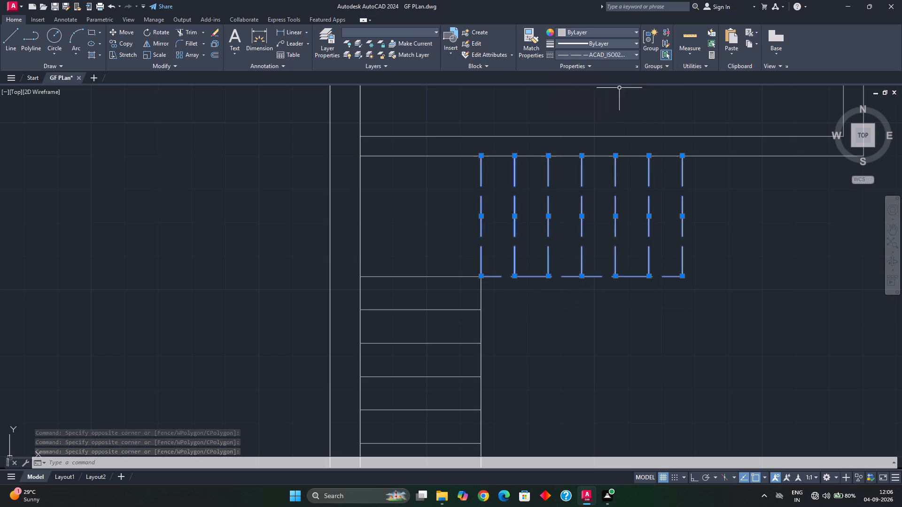
key(Escape)
middle_drag(608, 298, 606, 288)
scroll(608, 298, down, 1)
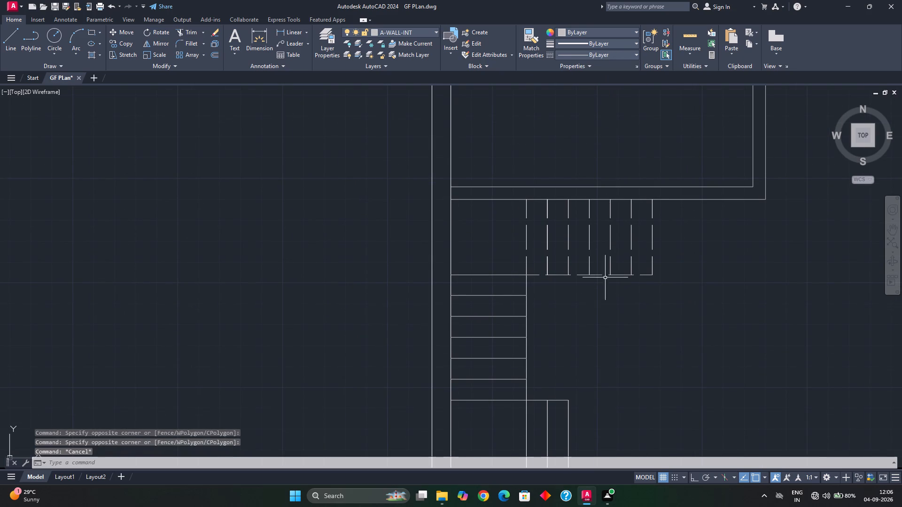
middle_drag(568, 318, 556, 281)
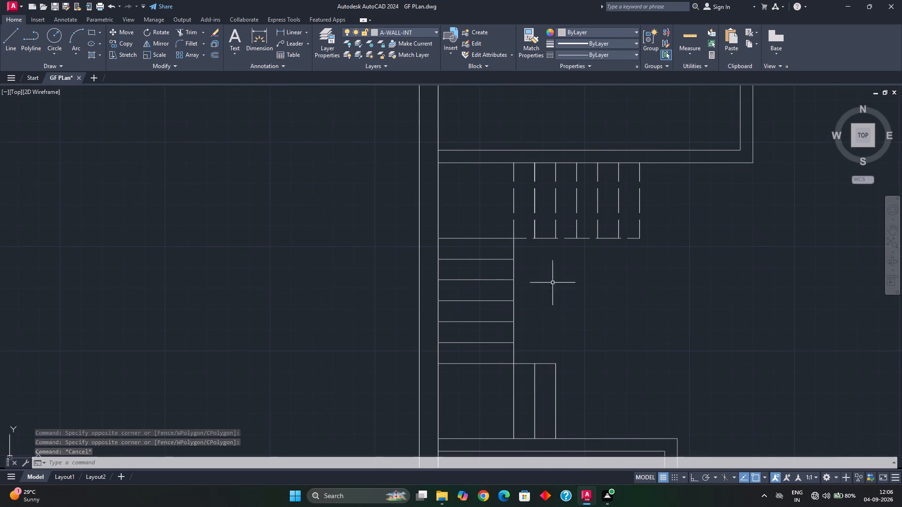
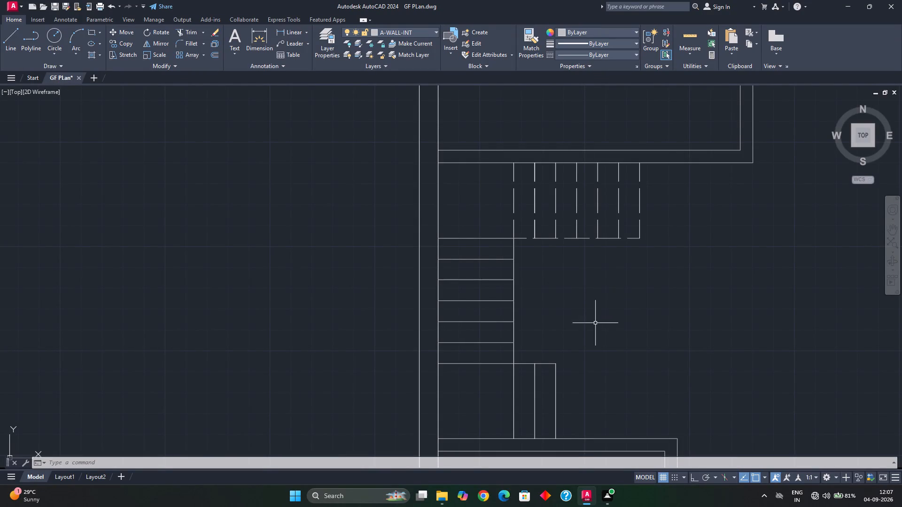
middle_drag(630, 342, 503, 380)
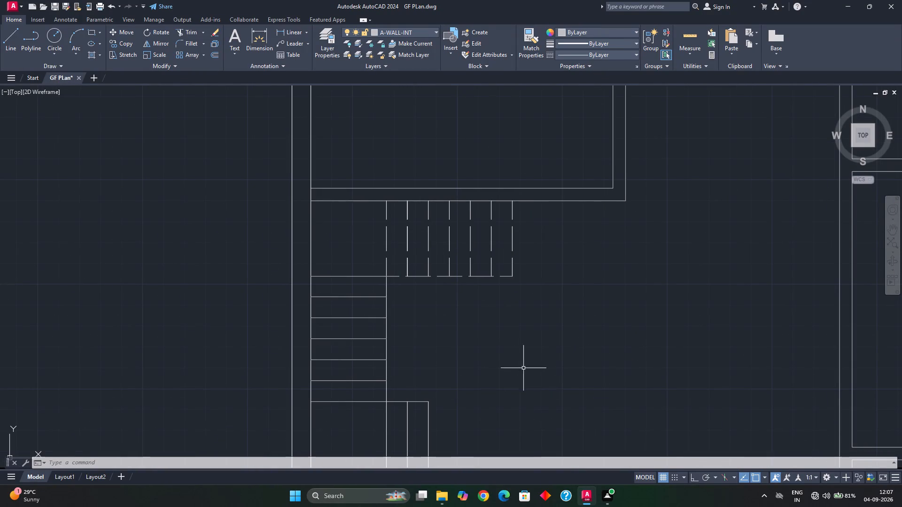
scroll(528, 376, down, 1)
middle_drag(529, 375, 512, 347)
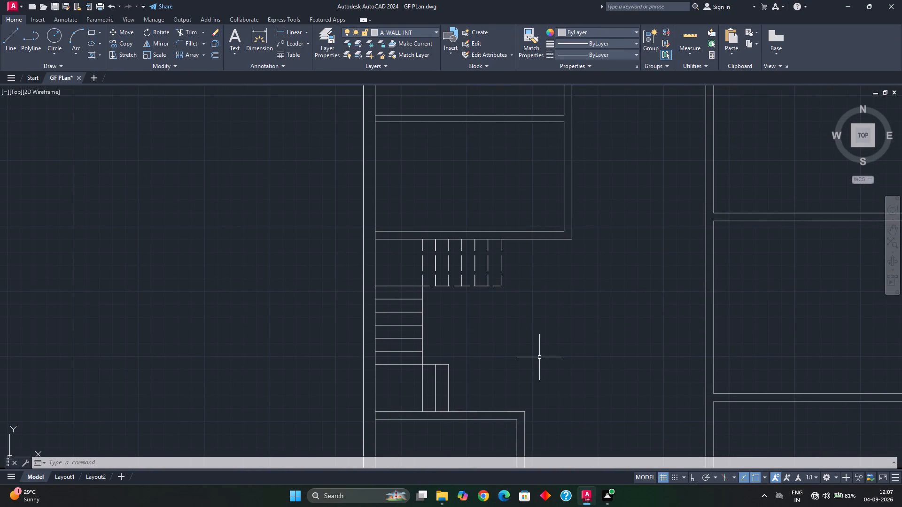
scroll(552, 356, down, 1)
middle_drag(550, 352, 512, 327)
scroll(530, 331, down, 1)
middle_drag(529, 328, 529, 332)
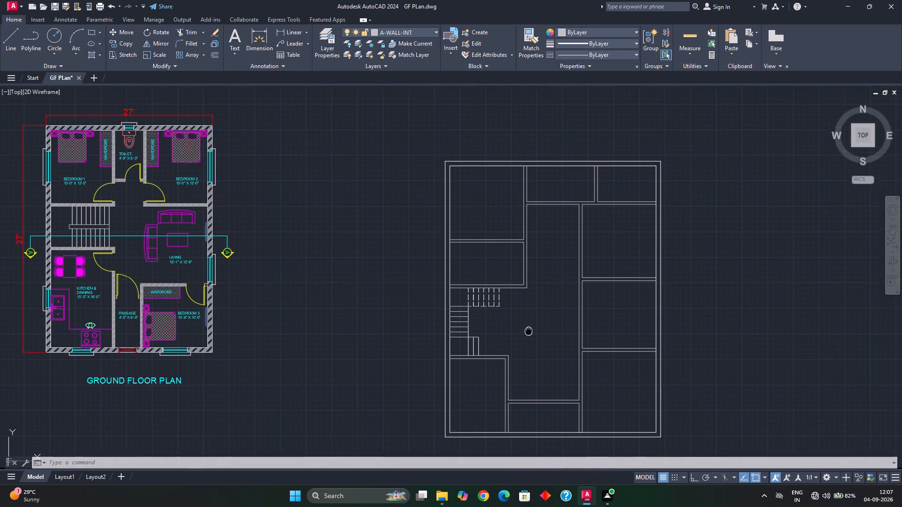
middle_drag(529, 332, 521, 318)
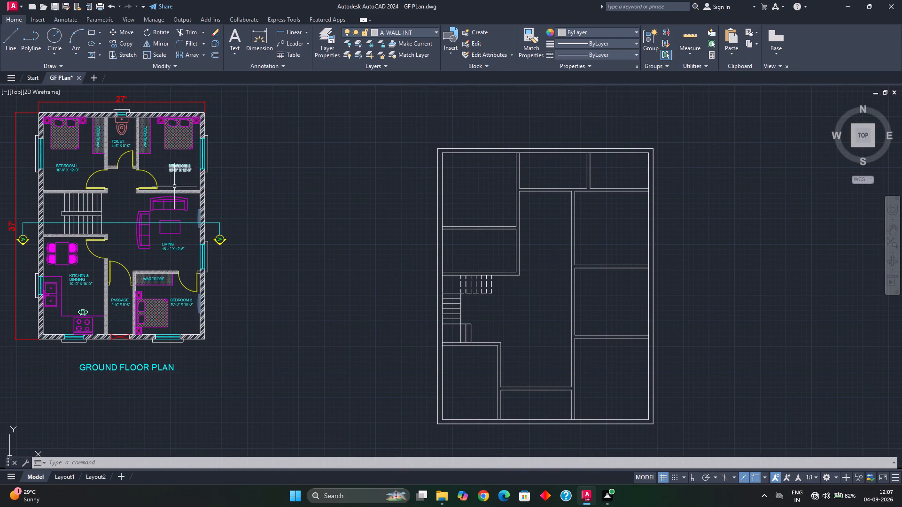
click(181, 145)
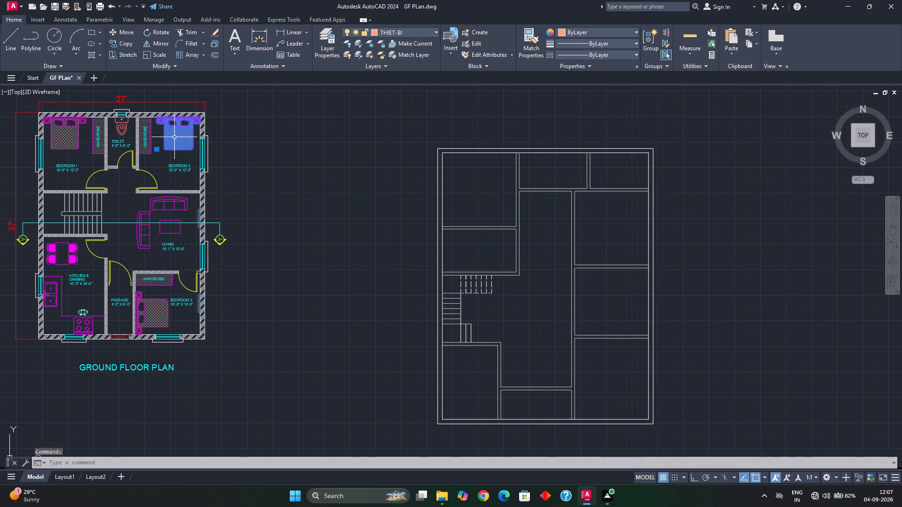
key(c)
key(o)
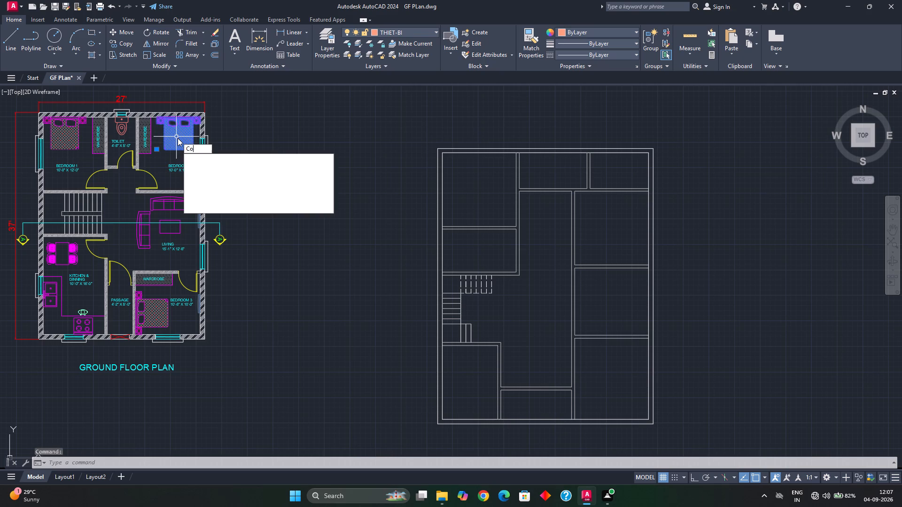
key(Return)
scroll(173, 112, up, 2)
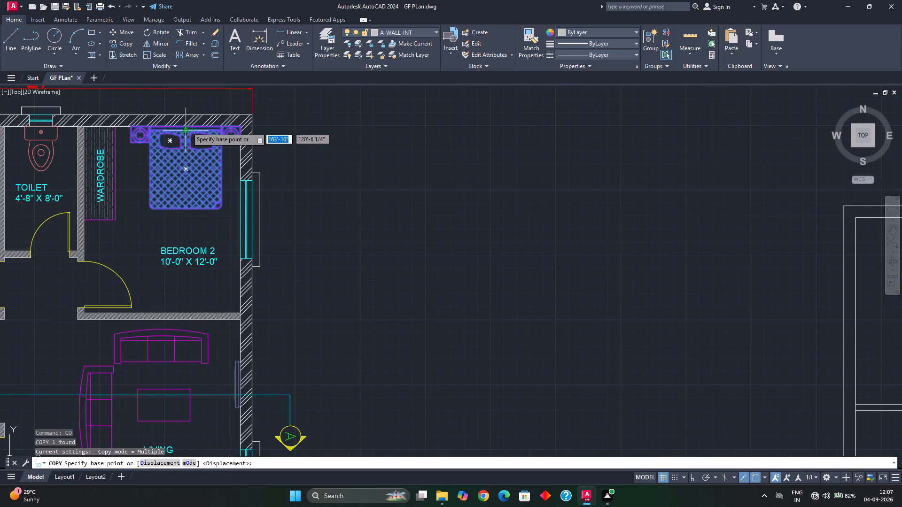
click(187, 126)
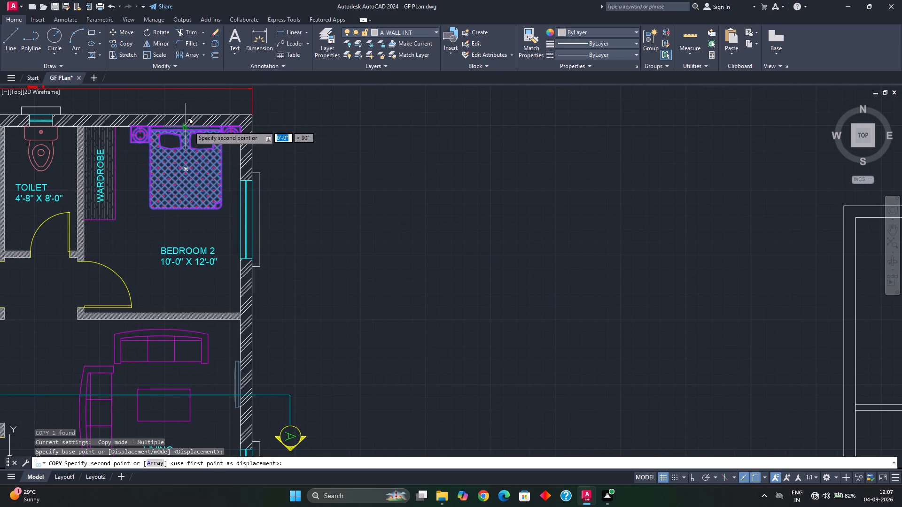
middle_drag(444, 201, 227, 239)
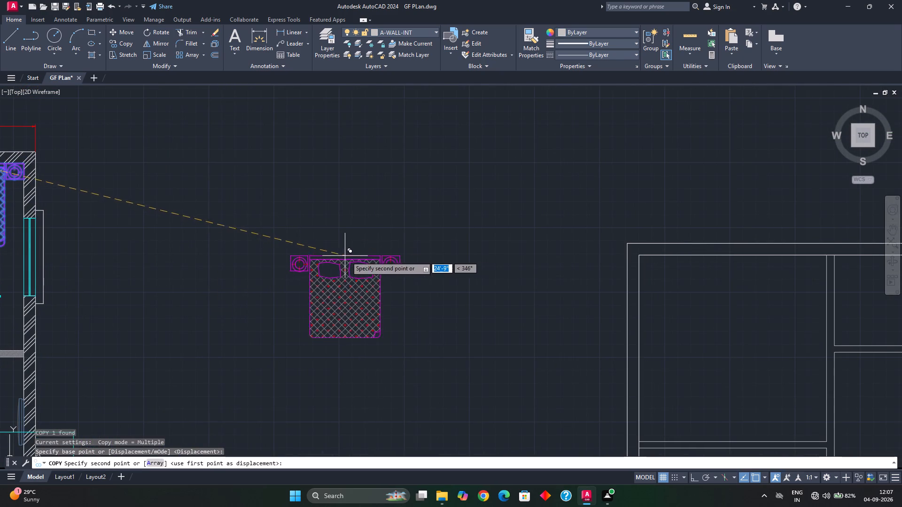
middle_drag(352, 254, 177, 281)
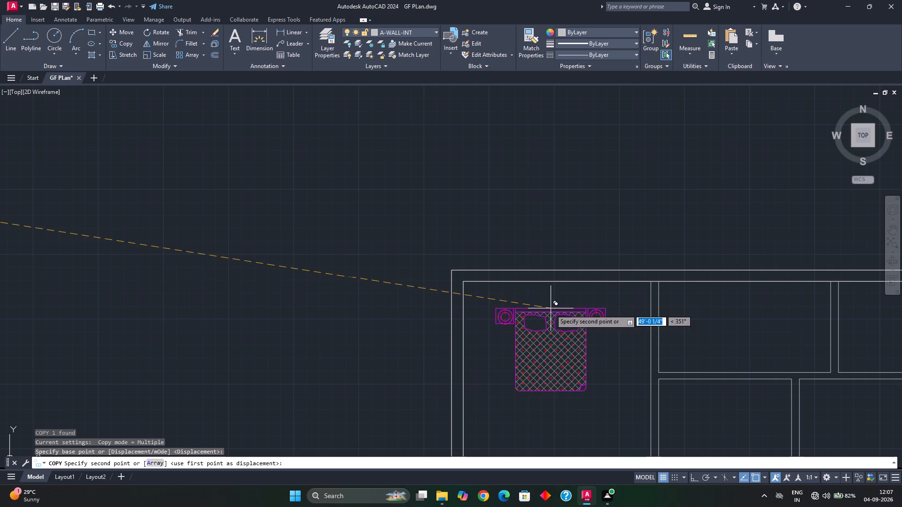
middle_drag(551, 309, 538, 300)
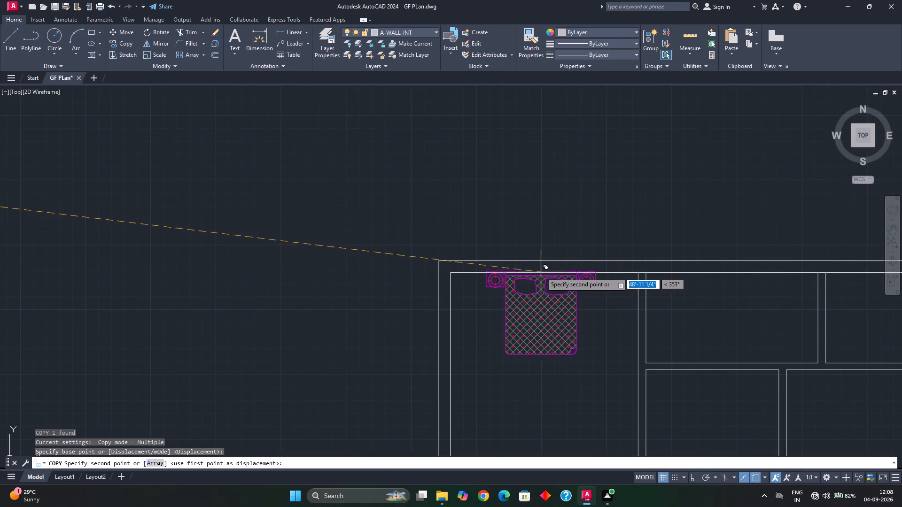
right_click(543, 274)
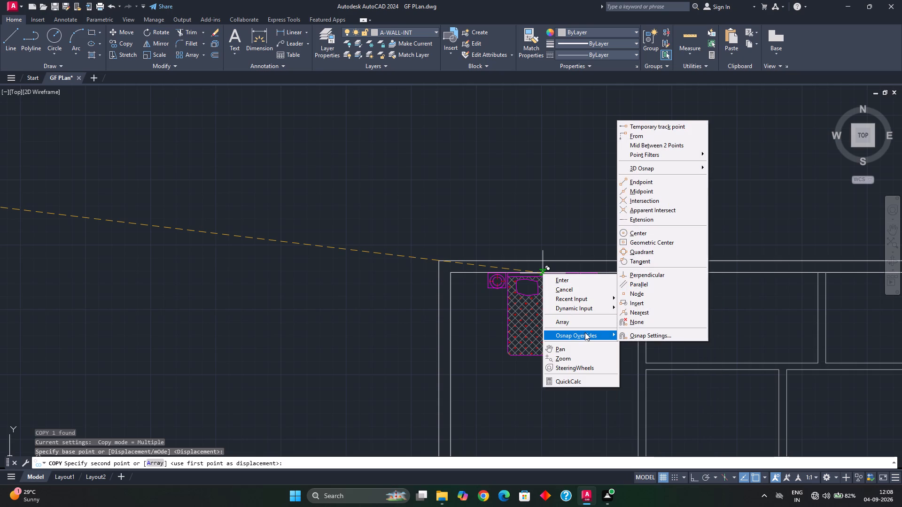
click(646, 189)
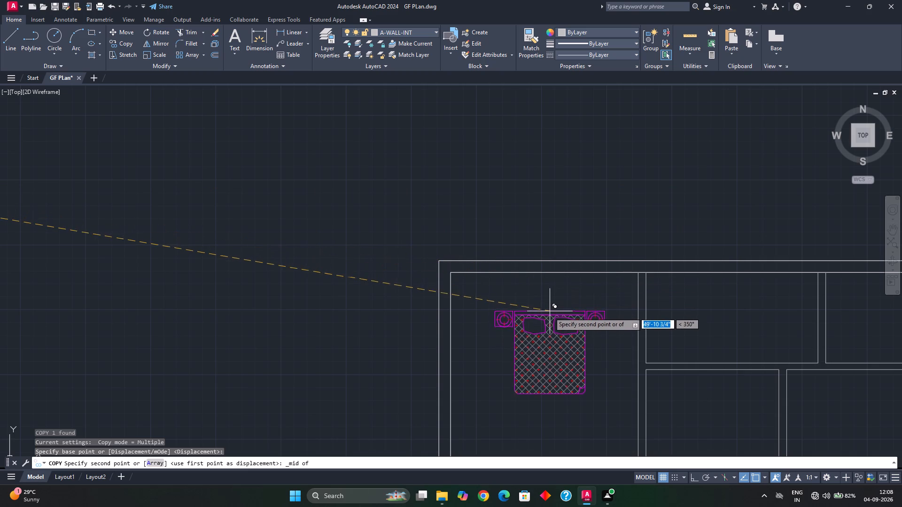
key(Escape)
Offset the new plan's inner west wall line 6' east to make a vertical guide line through the northwest room.
middle_drag(547, 292, 490, 281)
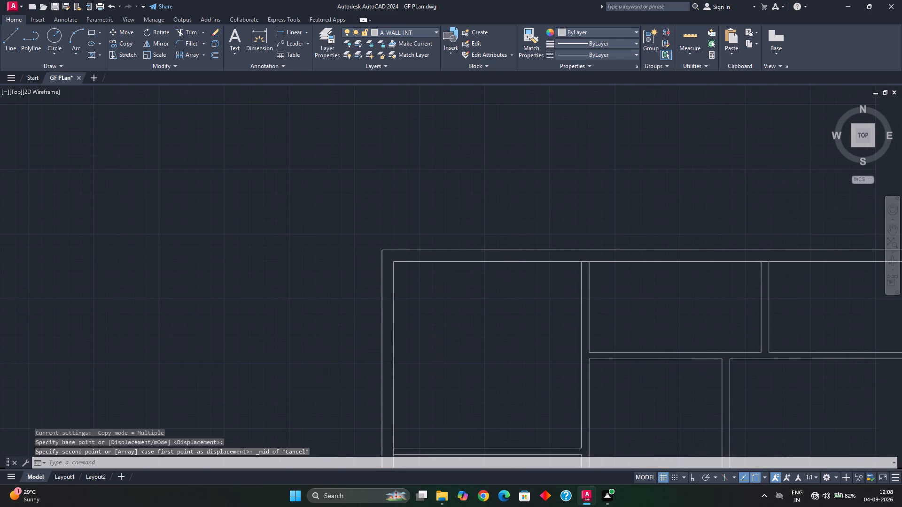
middle_drag(491, 287, 478, 288)
scroll(574, 280, up, 3)
middle_drag(550, 269, 551, 290)
scroll(524, 278, down, 1)
middle_click(524, 282)
middle_drag(436, 308, 470, 204)
scroll(473, 218, down, 1)
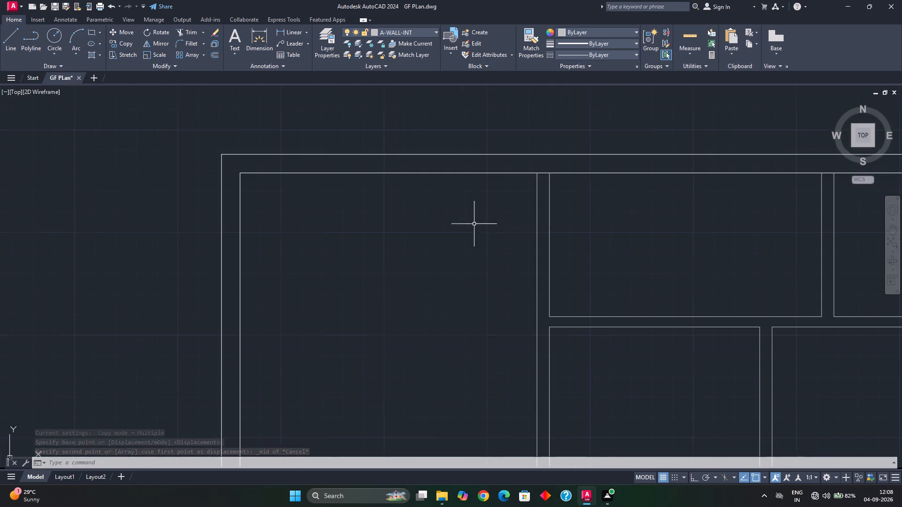
middle_drag(470, 257, 468, 207)
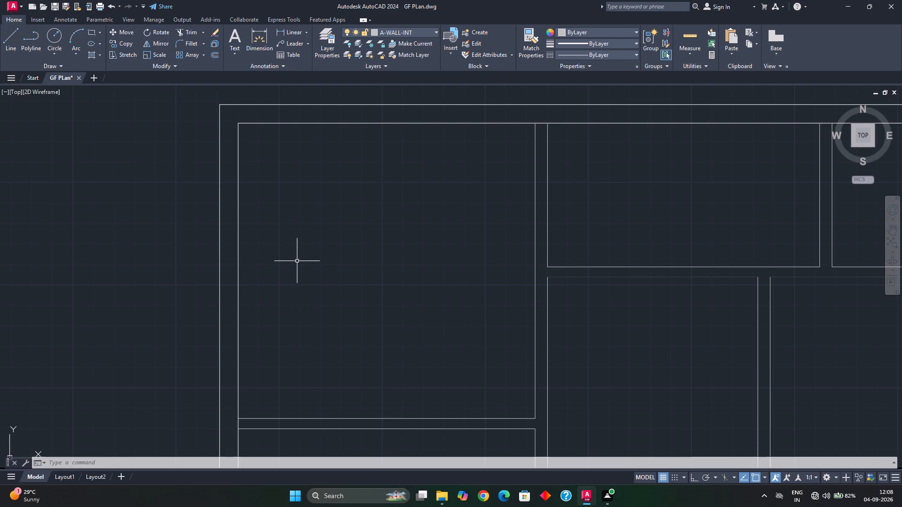
key(o)
key(Return)
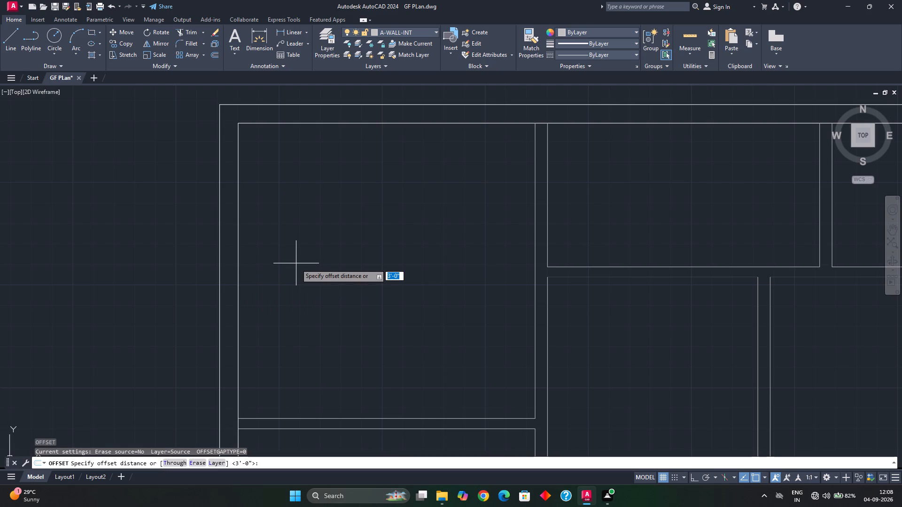
text(6')
key(Return)
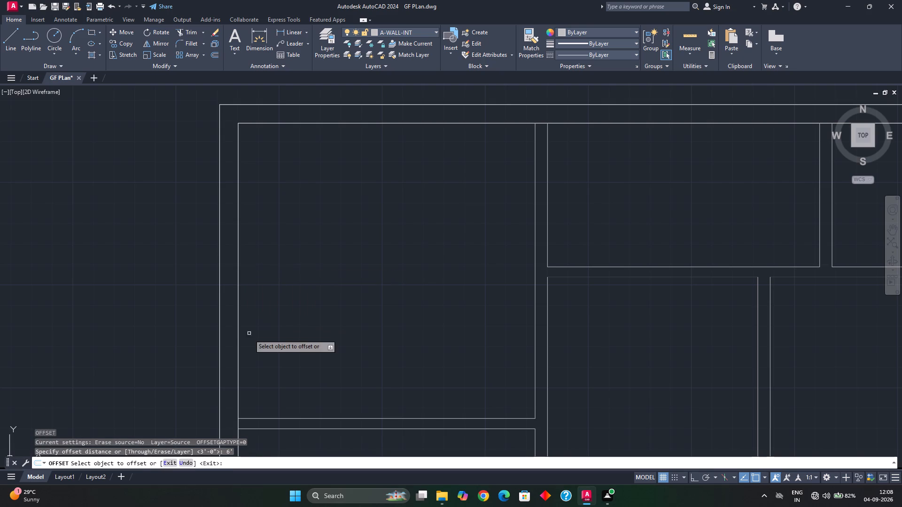
click(239, 334)
click(288, 332)
key(Escape)
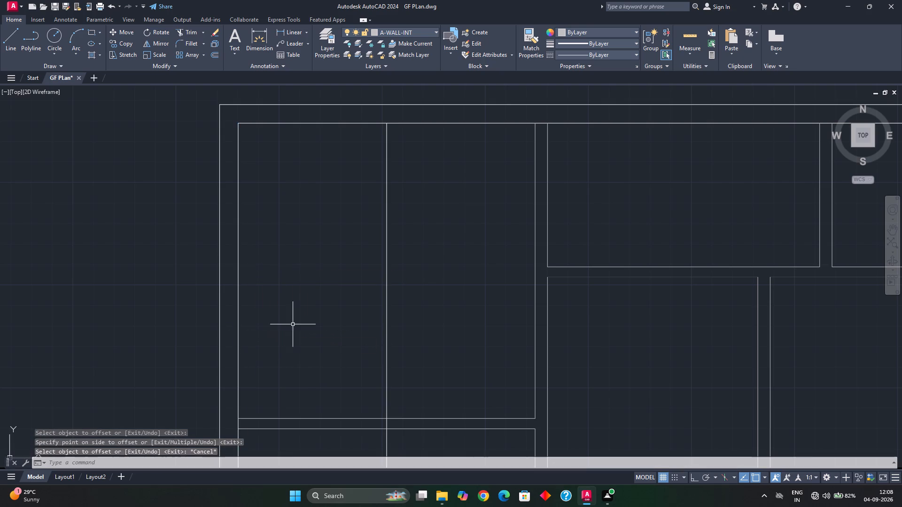
Copy the Bedroom 2 bed by its headboard's midpoint to where the guide line meets the new plan's inner north wall line.
scroll(299, 306, down, 1)
middle_drag(299, 307, 355, 320)
scroll(355, 315, down, 2)
middle_drag(353, 317, 360, 313)
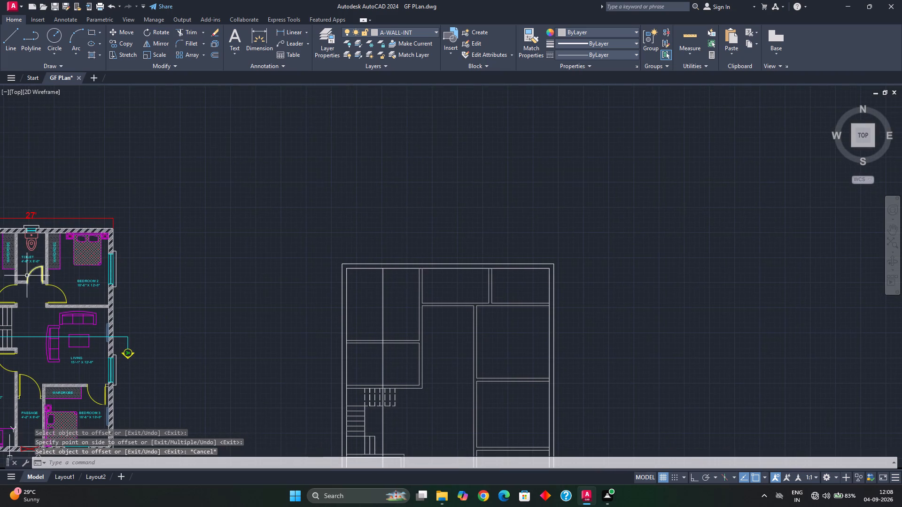
click(77, 253)
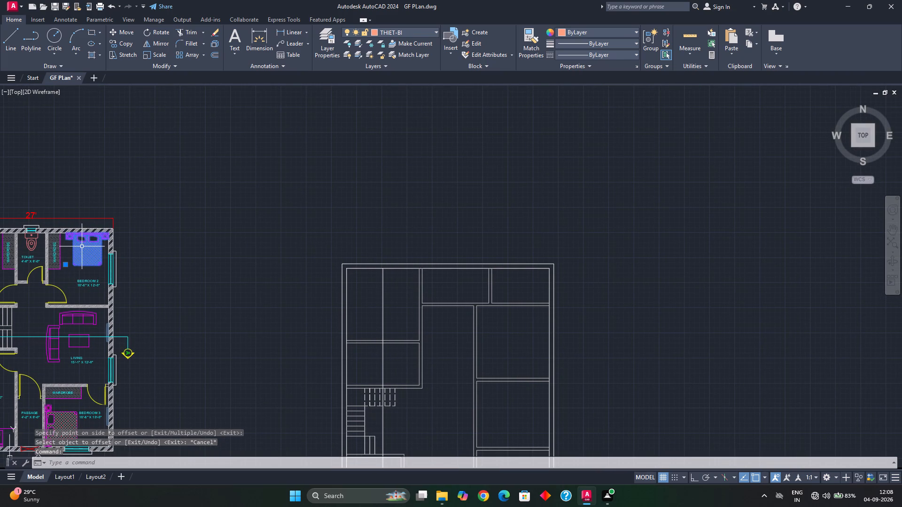
key(c)
key(o)
key(Return)
scroll(74, 228, up, 6)
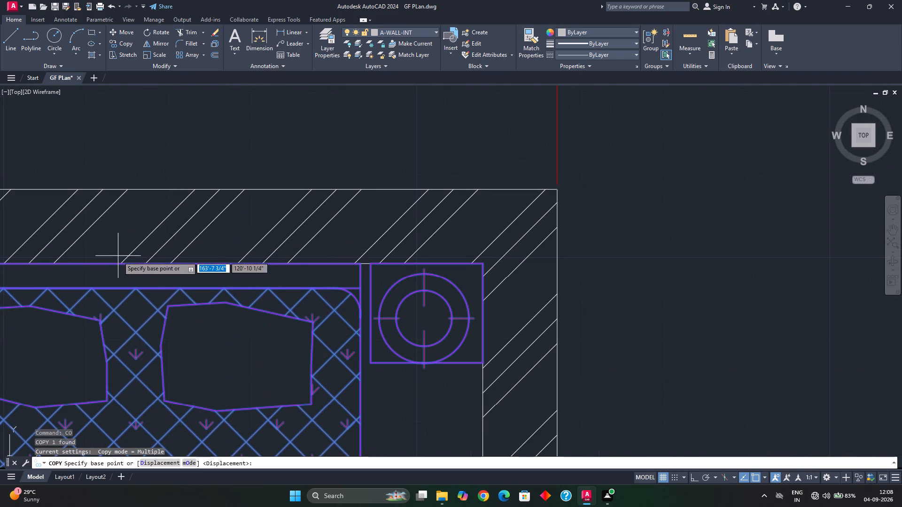
click(135, 266)
scroll(243, 296, down, 3)
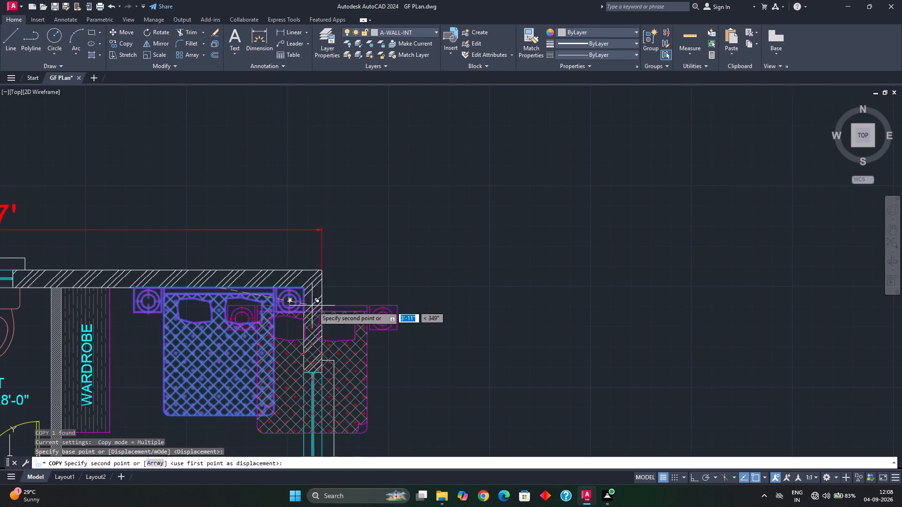
middle_drag(391, 310, 203, 280)
middle_drag(377, 280, 201, 278)
scroll(338, 298, down, 2)
middle_drag(342, 301, 323, 297)
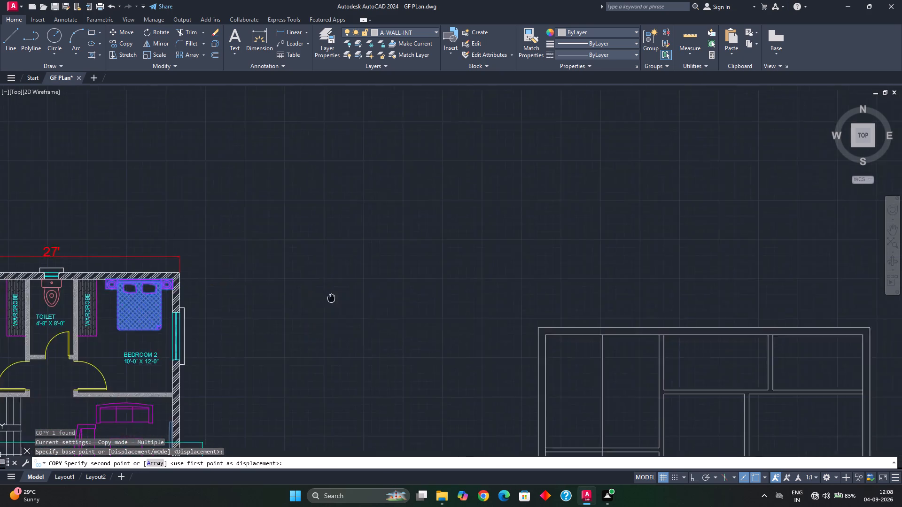
middle_drag(323, 297, 164, 253)
scroll(399, 283, up, 3)
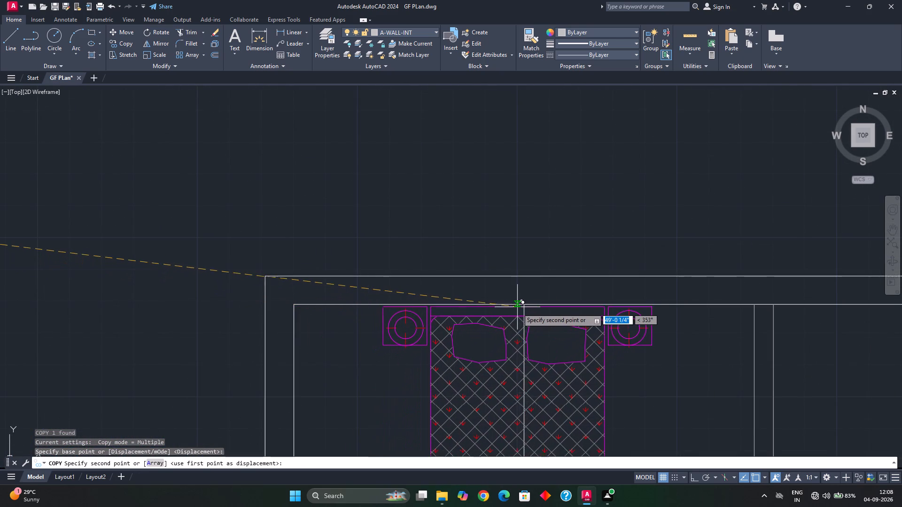
click(523, 307)
key(Escape)
Delete the vertical guide line running through the northwest room.
scroll(497, 321, down, 2)
middle_drag(489, 317, 470, 257)
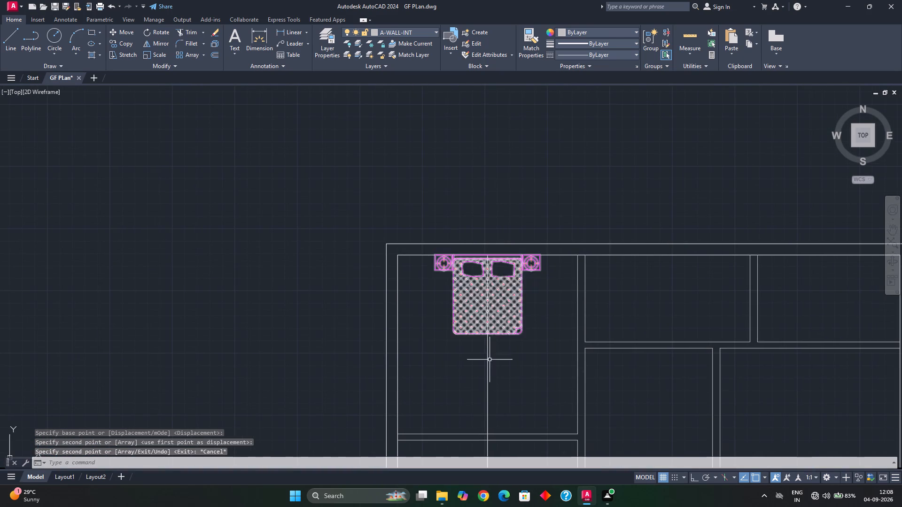
click(499, 371)
click(472, 382)
key(Delete)
Copy the Bedroom 2 bed into the empty space between the existing plan and the new plan.
scroll(482, 389, down, 1)
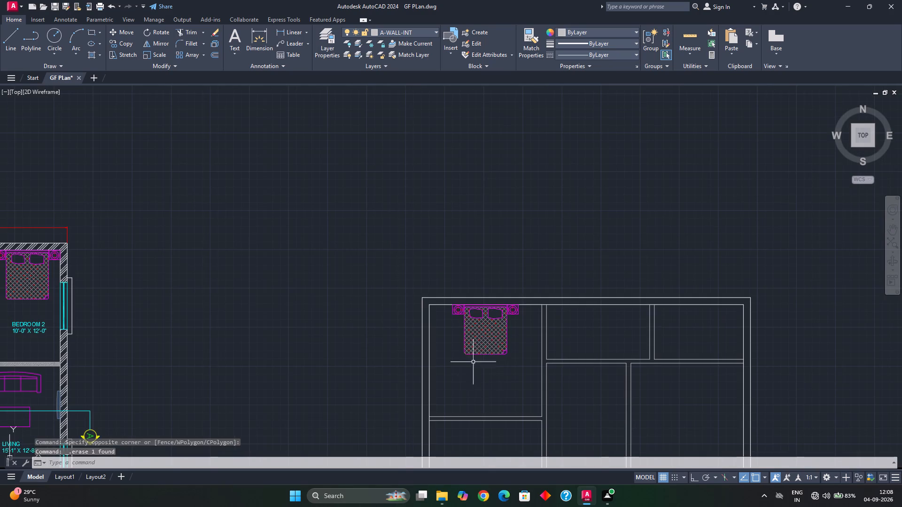
middle_drag(483, 389, 467, 372)
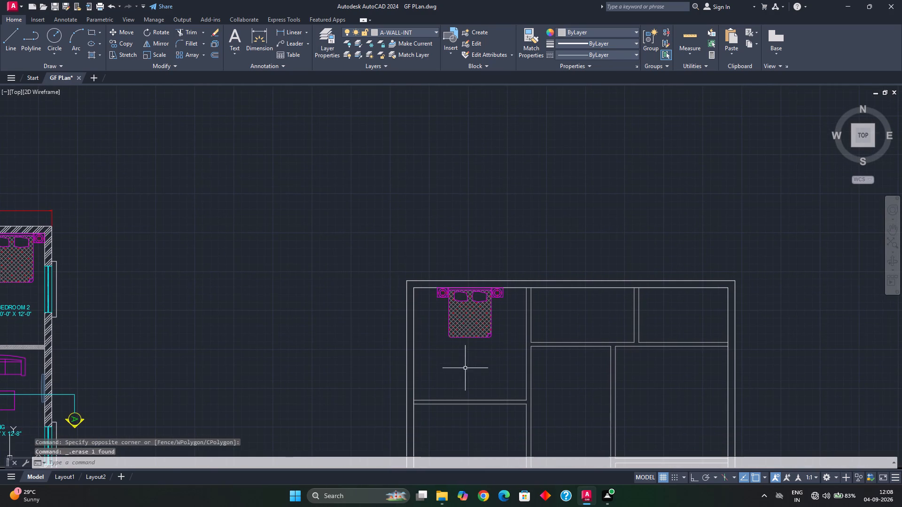
middle_drag(479, 369, 412, 322)
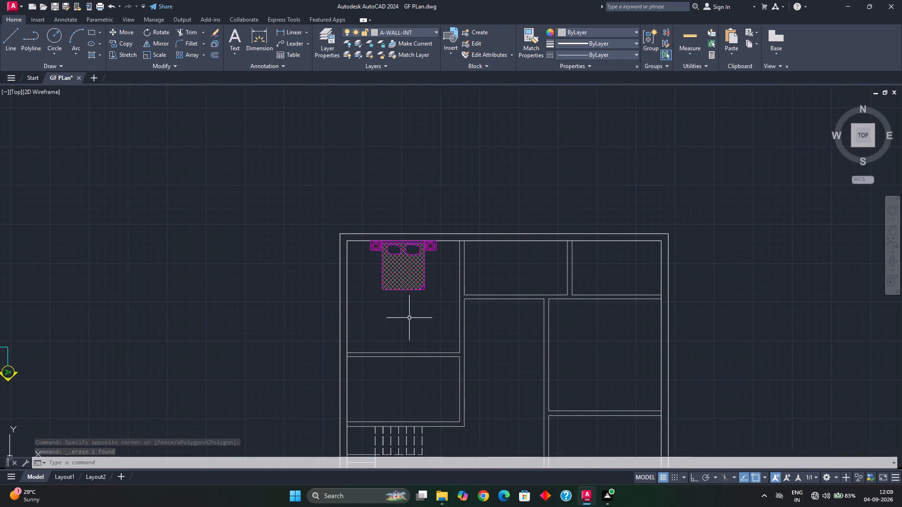
middle_drag(414, 344, 371, 343)
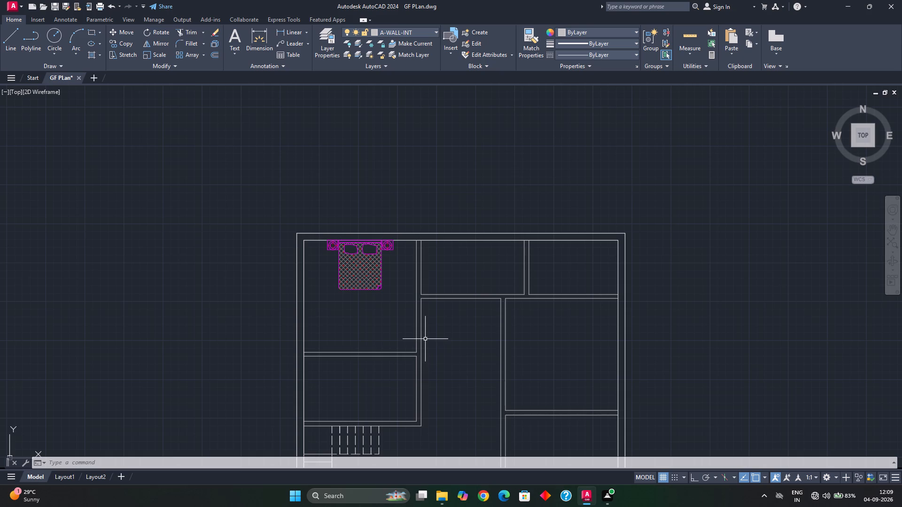
scroll(420, 323, down, 2)
middle_drag(347, 330, 365, 296)
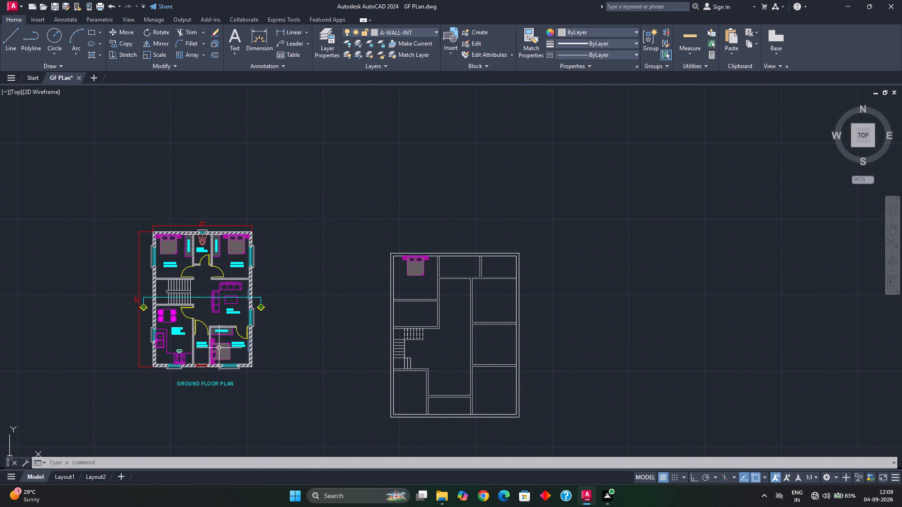
click(234, 248)
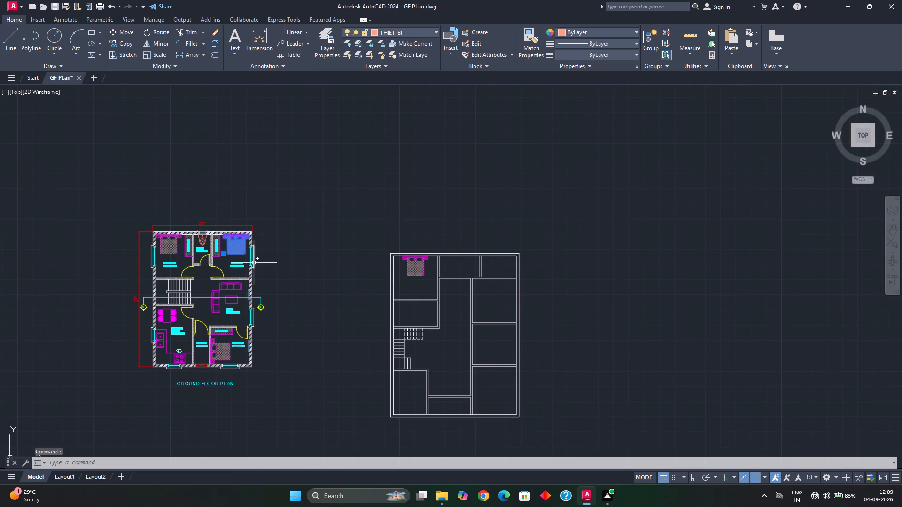
key(c)
key(o)
key(Return)
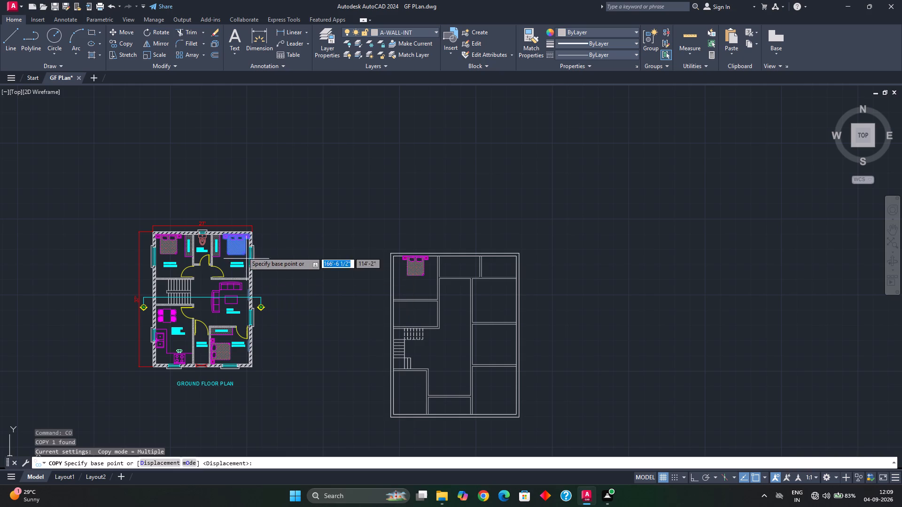
click(238, 246)
click(318, 304)
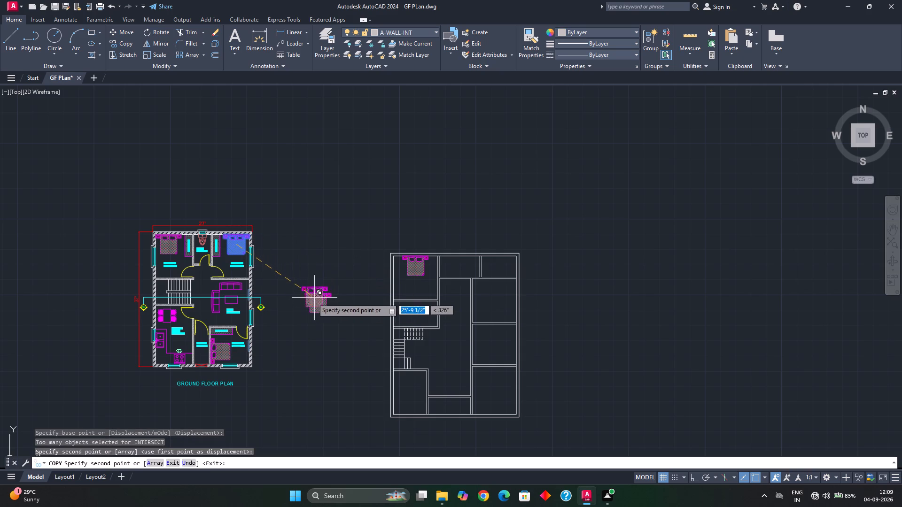
key(Escape)
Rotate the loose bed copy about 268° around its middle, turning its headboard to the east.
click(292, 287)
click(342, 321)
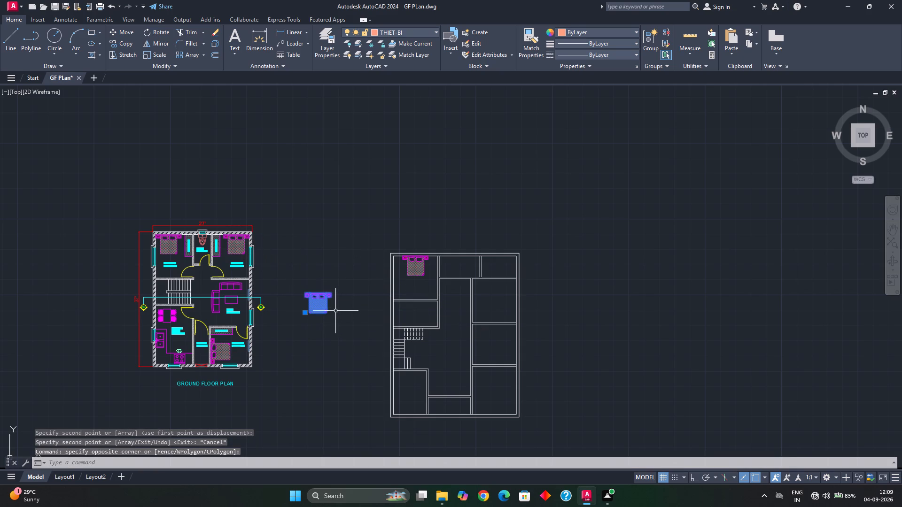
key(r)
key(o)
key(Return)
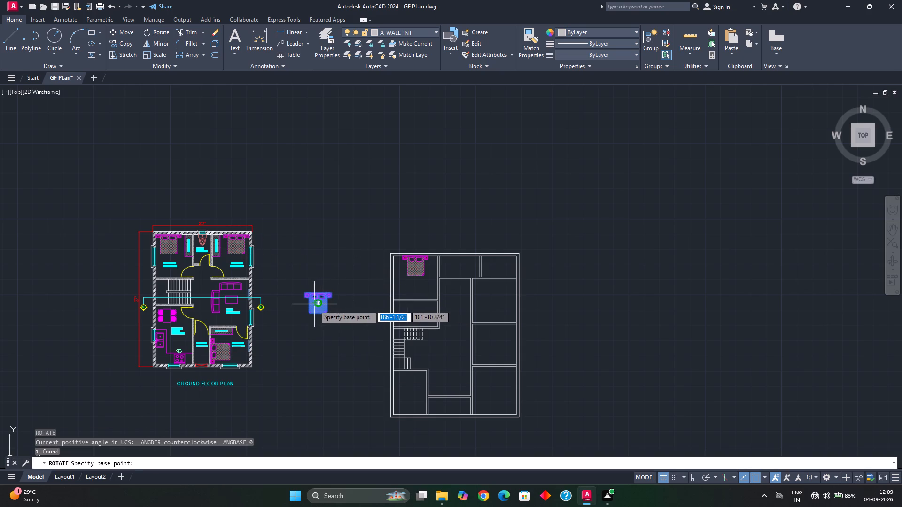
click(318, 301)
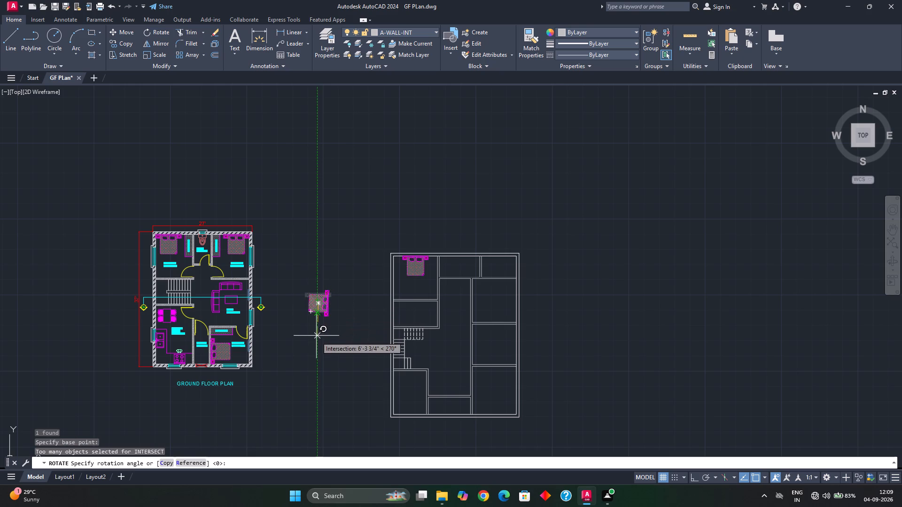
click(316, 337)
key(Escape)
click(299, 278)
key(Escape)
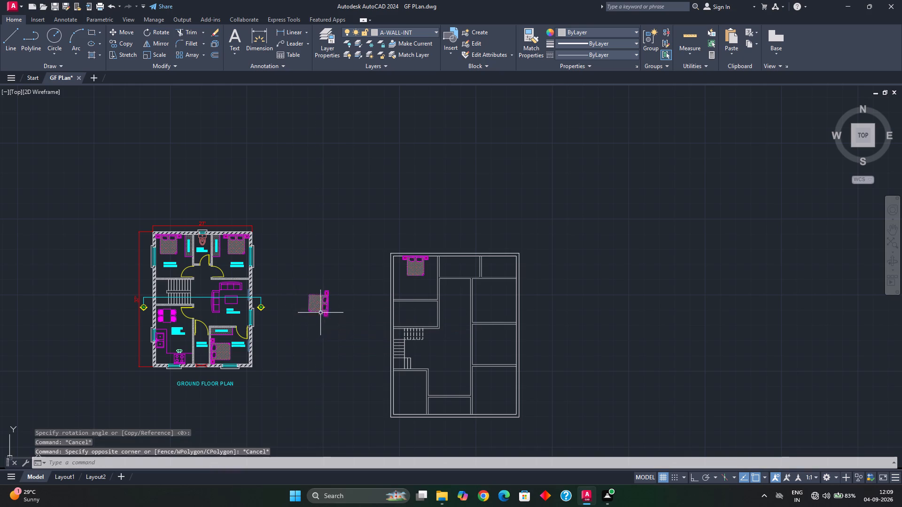
Quick-measure the second room from the north on the new plan's east side.
middle_drag(341, 320, 271, 323)
middle_drag(409, 302, 396, 285)
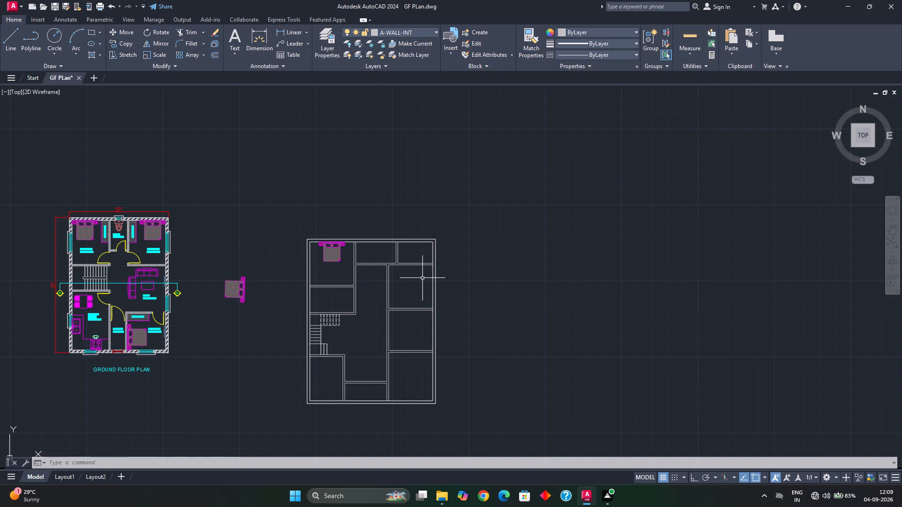
click(694, 39)
scroll(414, 333, up, 1)
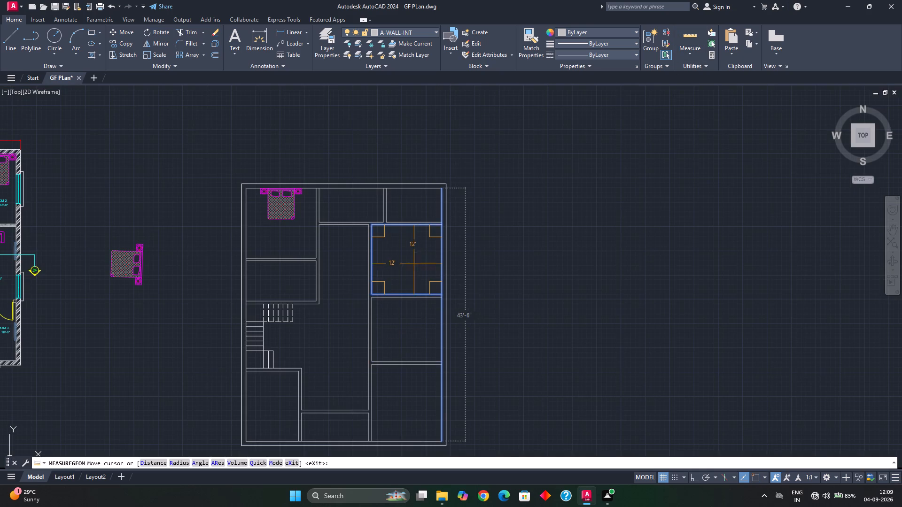
key(Escape)
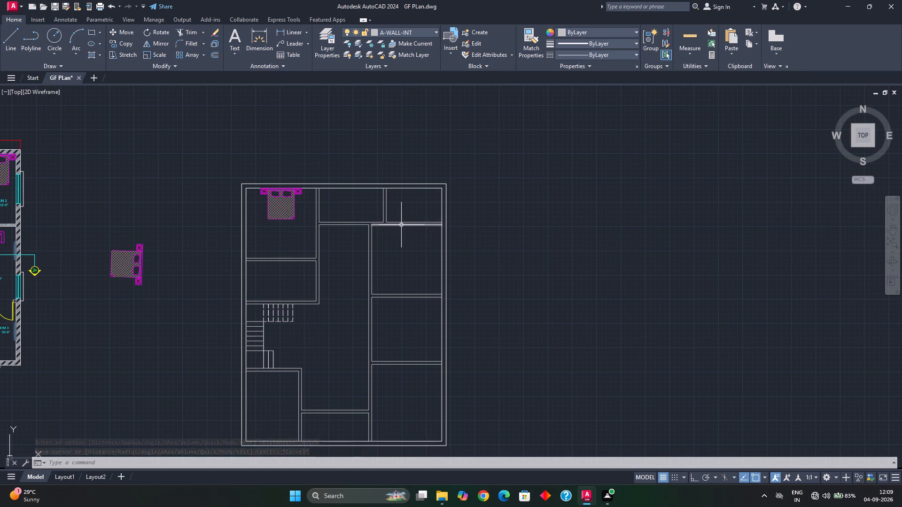
Offset the north wall line of the second east-side room from the north 6' south as a horizontal guide line.
click(401, 225)
key(o)
key(Return)
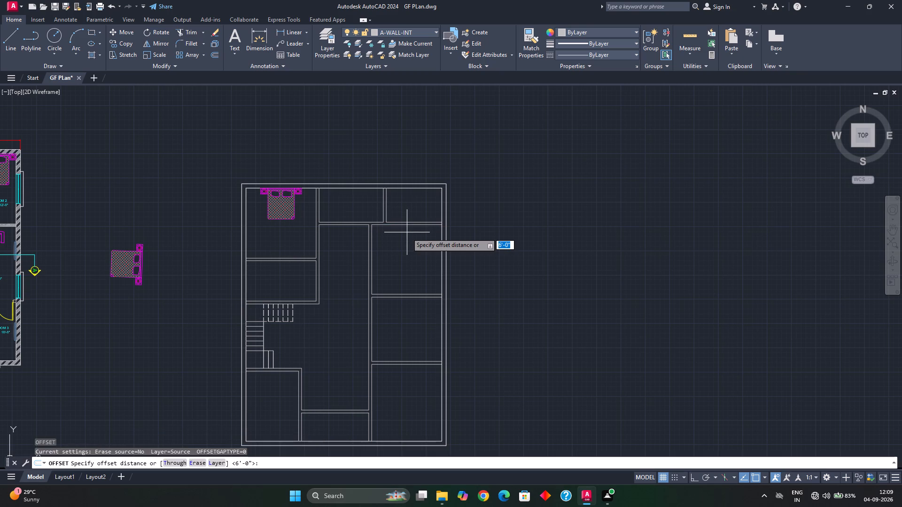
key(Return)
click(404, 247)
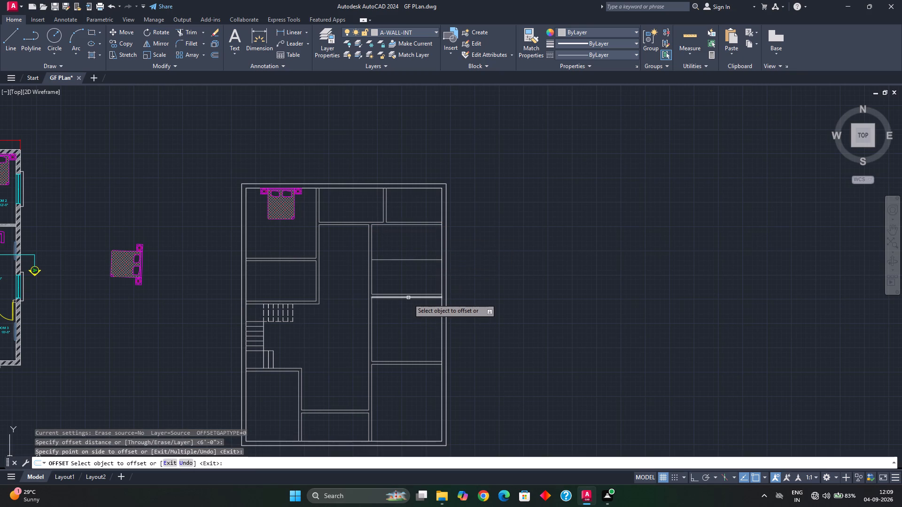
Offset the north wall line of the third east-side room from the north 5.5' south as a guide line.
click(408, 299)
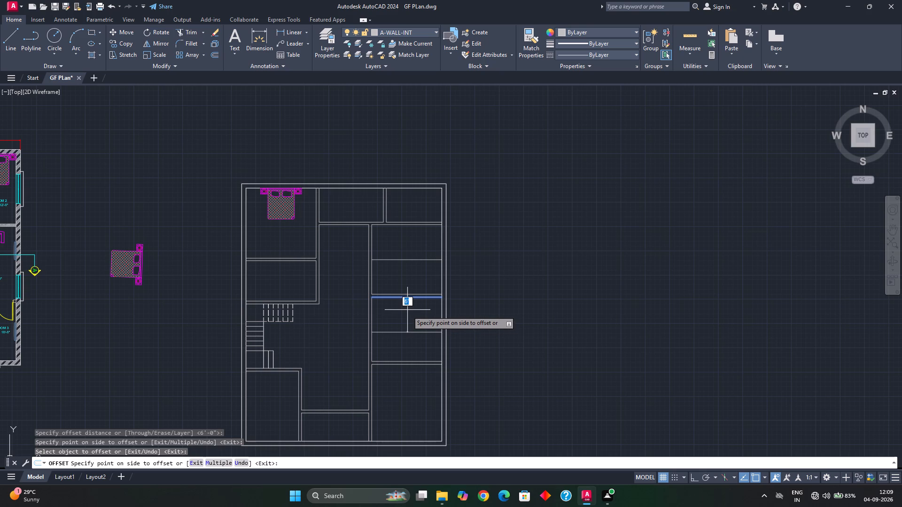
key(5)
key(period)
key(5)
key(apostrophe)
key(Return)
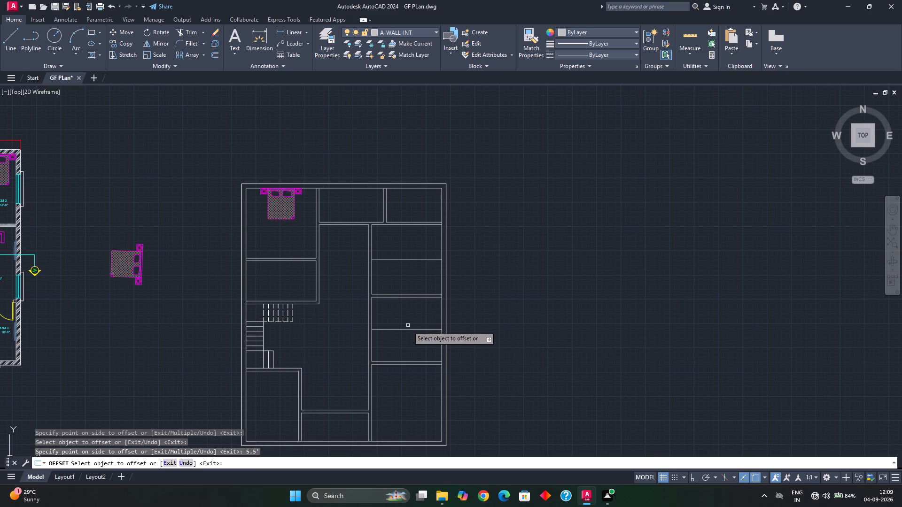
Quick-measure the spacing between the guide line and the walls in the second east-side room.
click(680, 36)
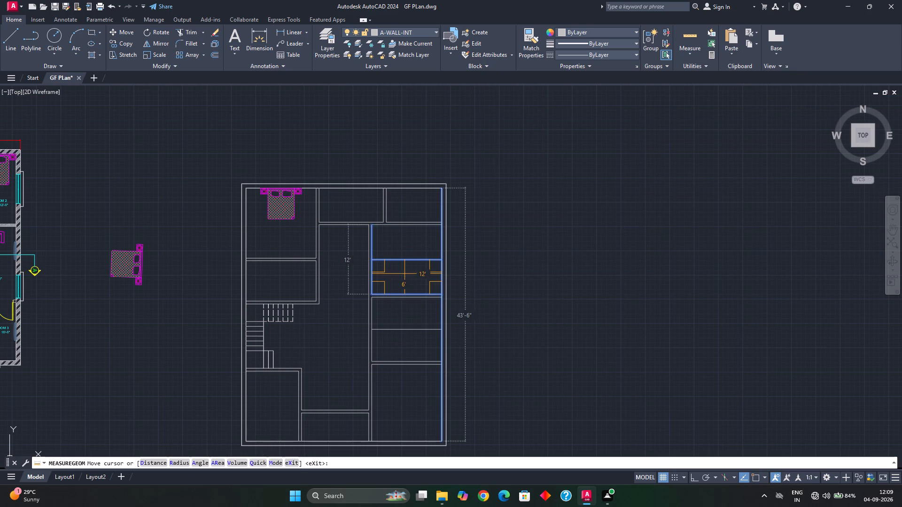
key(Escape)
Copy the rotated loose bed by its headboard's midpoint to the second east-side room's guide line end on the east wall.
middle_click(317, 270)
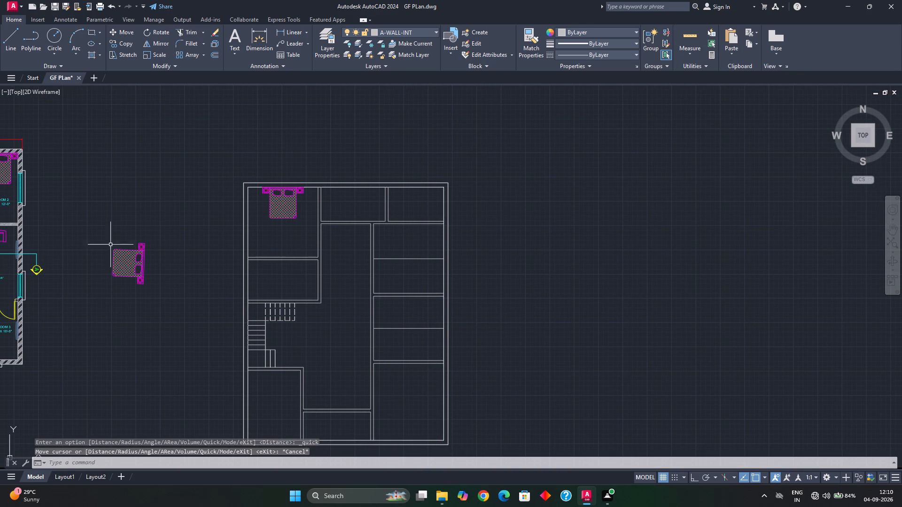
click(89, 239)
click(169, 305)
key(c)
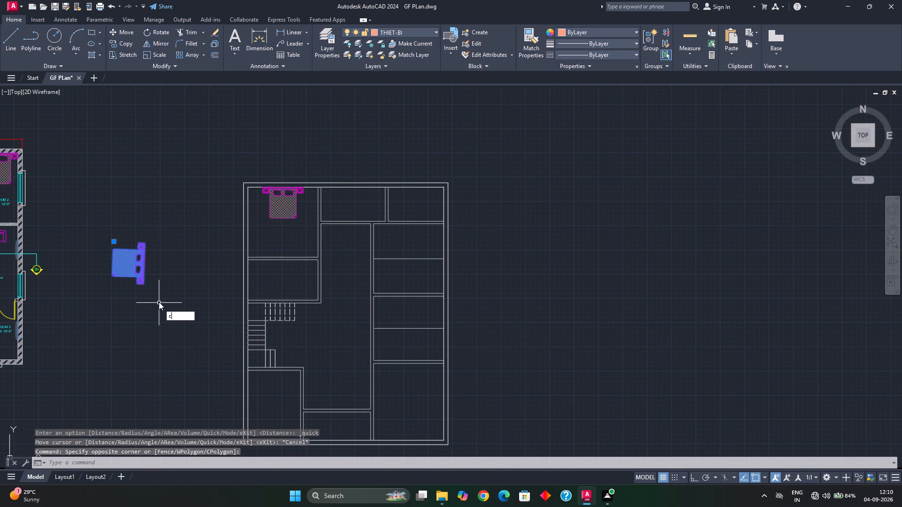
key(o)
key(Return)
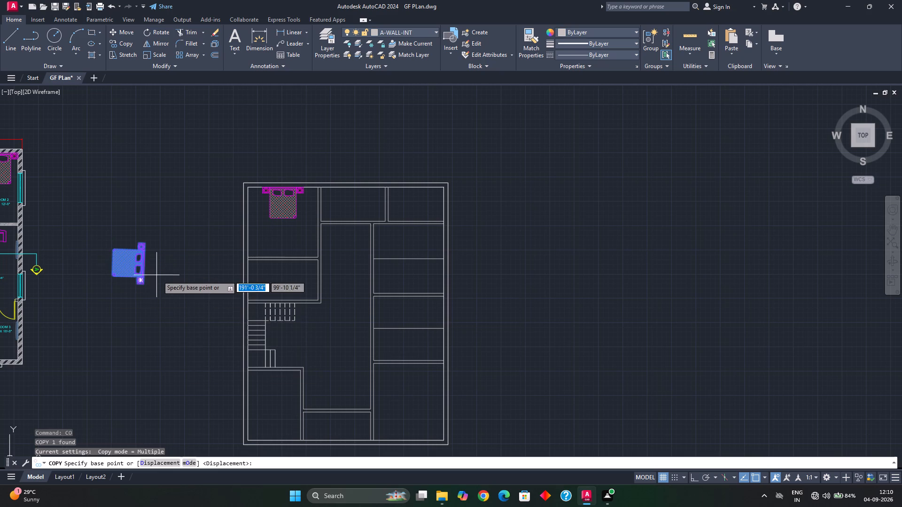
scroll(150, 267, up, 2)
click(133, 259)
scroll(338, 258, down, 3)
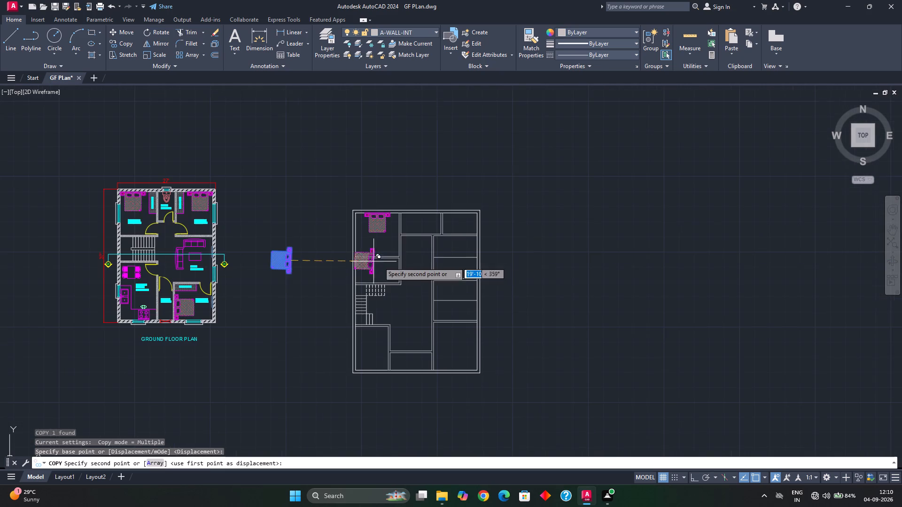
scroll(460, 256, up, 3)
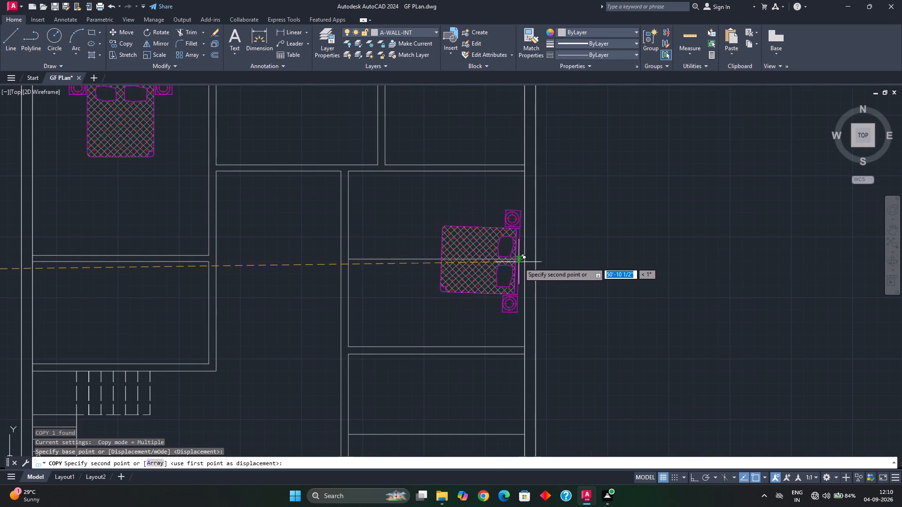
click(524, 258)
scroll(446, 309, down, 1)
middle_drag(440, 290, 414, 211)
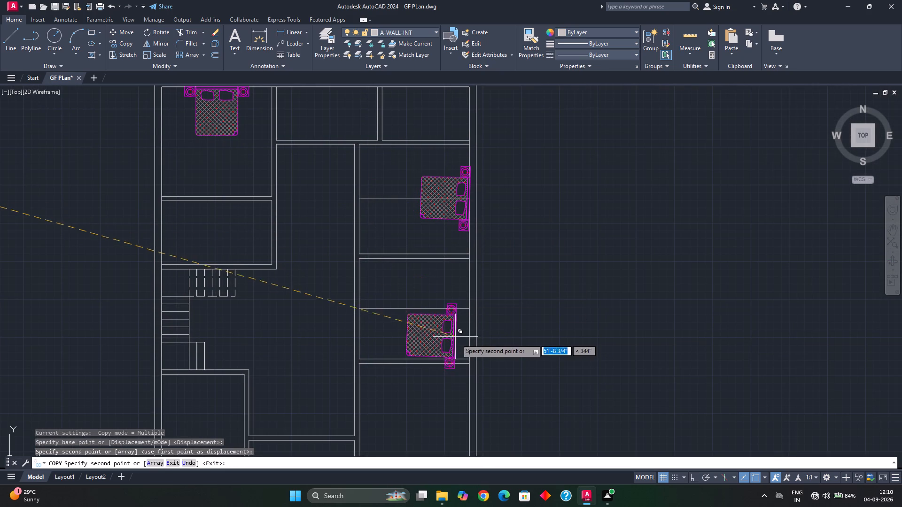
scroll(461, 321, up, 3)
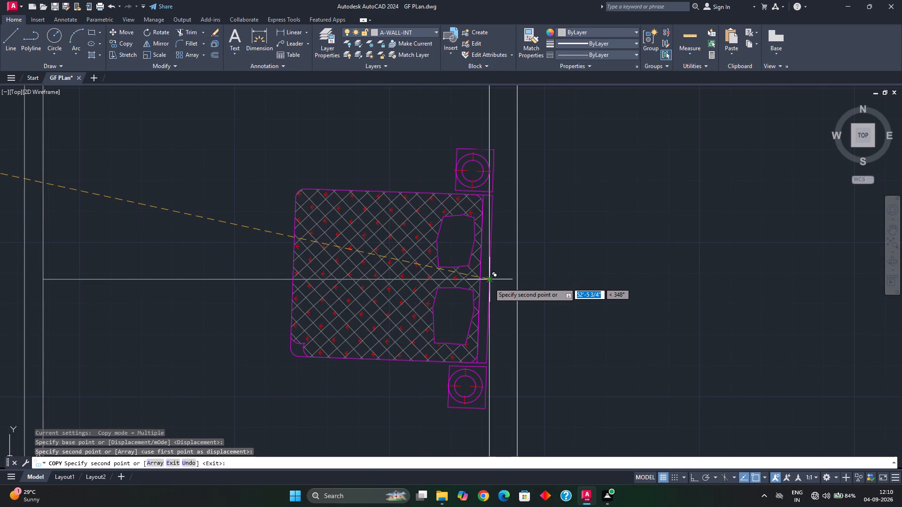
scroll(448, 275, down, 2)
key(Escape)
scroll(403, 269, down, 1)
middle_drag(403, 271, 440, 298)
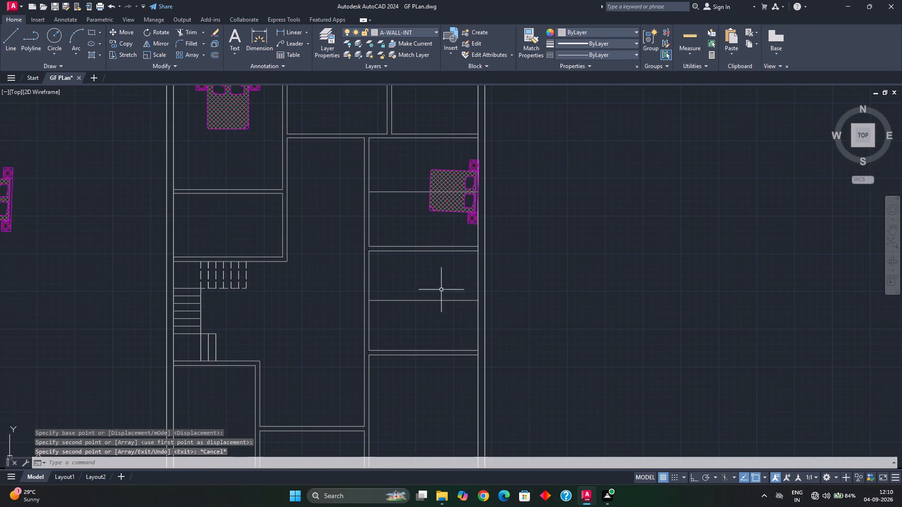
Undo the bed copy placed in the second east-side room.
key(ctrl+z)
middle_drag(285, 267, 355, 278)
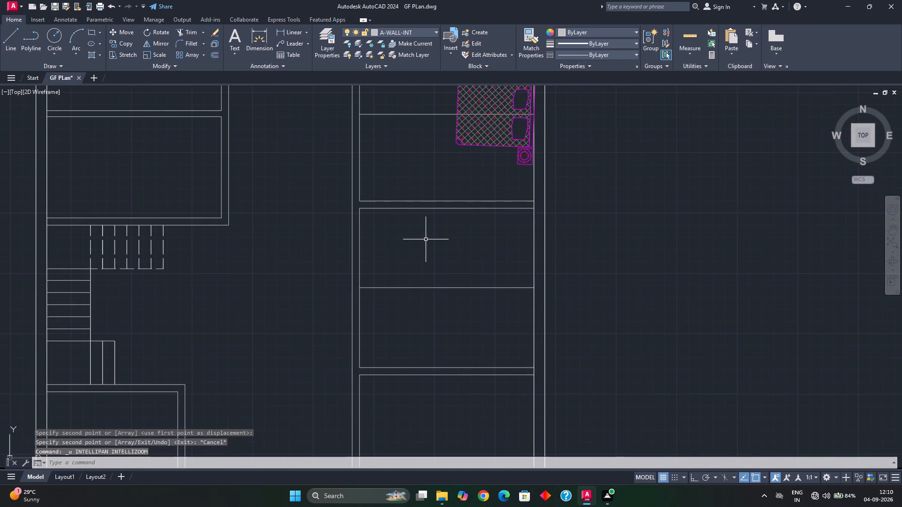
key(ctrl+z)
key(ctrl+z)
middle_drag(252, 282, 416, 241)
Delete the slightly tilted bed lying between the existing plan and the new plan.
click(288, 227)
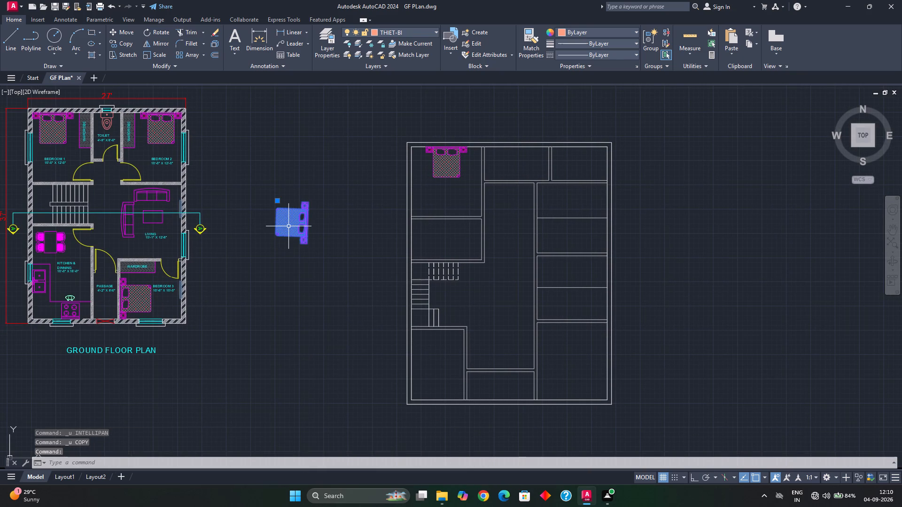
key(Delete)
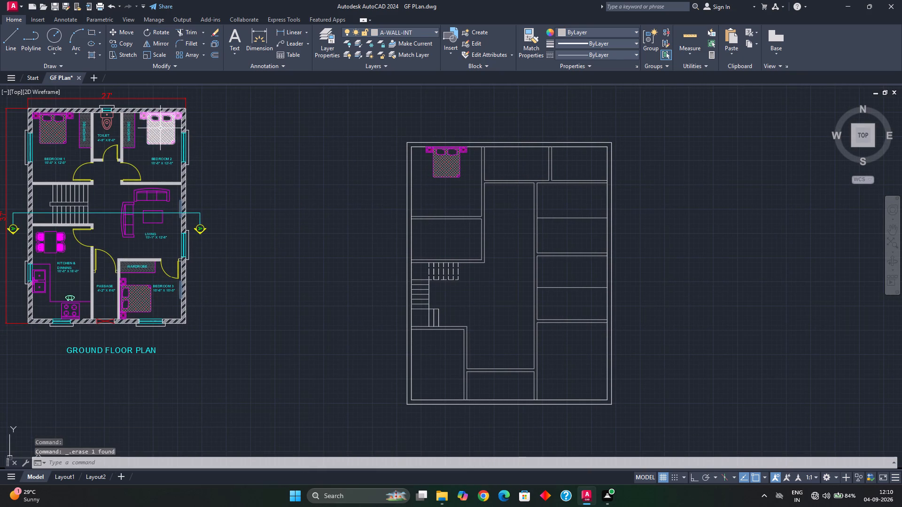
Copy the Bedroom 2 bed again into the empty space between the existing plan and the new plan.
click(161, 128)
key(c)
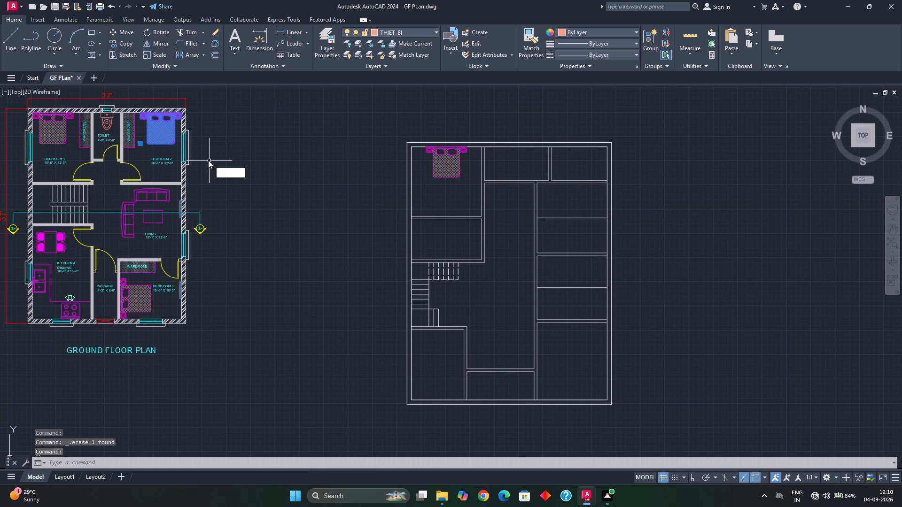
key(o)
key(Return)
click(162, 129)
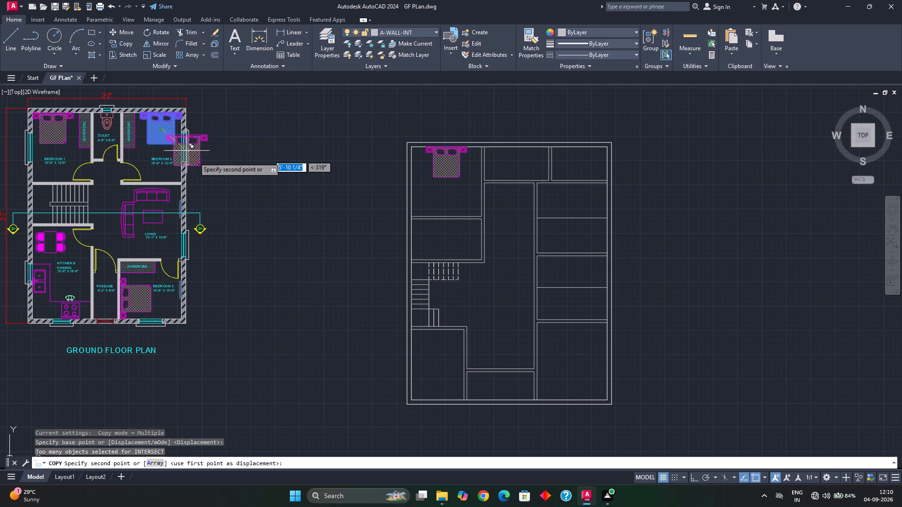
click(273, 184)
key(Escape)
Rotate the new loose bed copy exactly 270° about its headboard's midpoint with Ortho on, so the headboard faces east.
scroll(272, 165, up, 3)
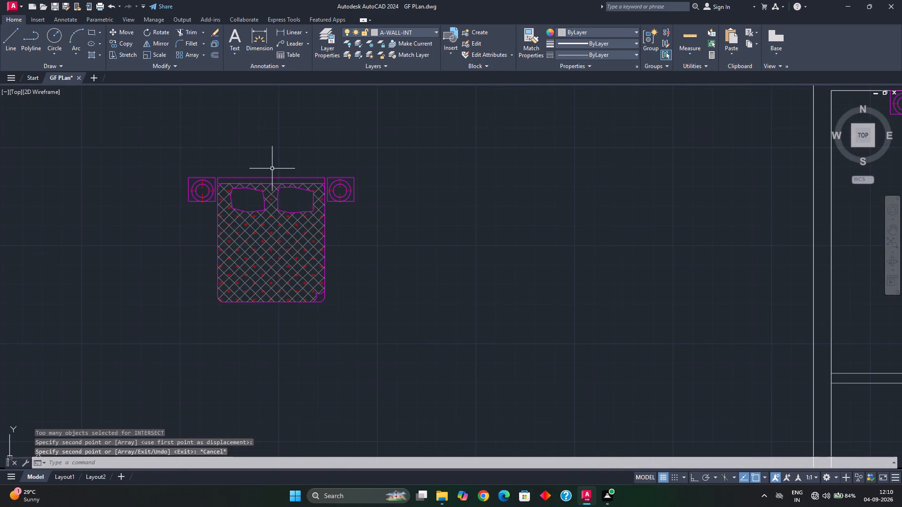
drag(142, 148, 144, 154)
click(373, 318)
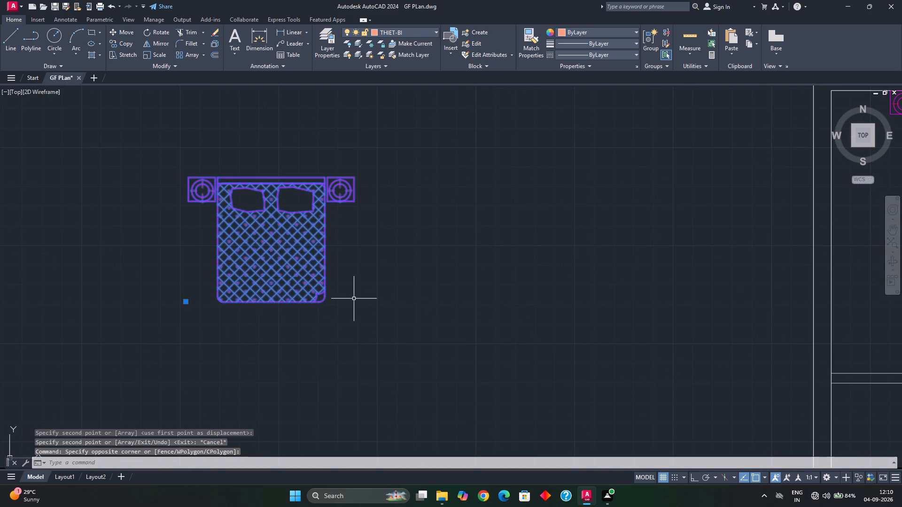
key(r)
key(o)
key(Return)
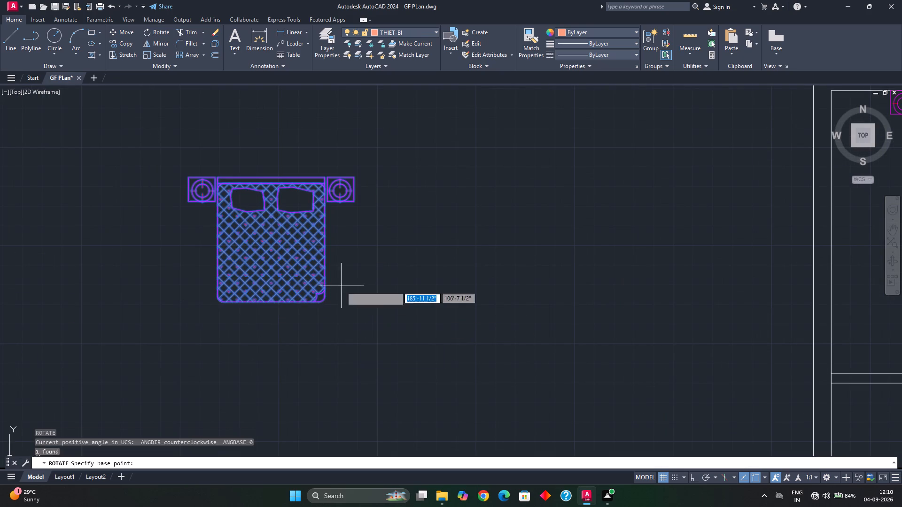
click(272, 178)
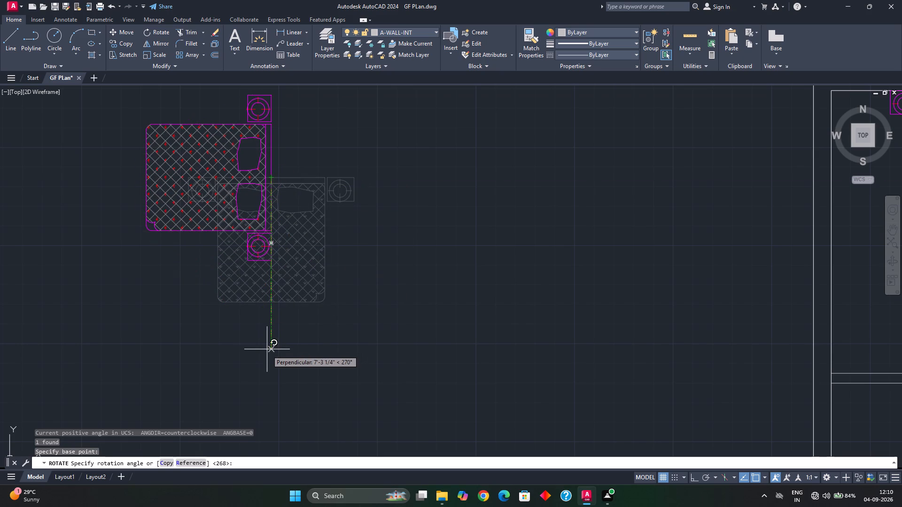
key(F8)
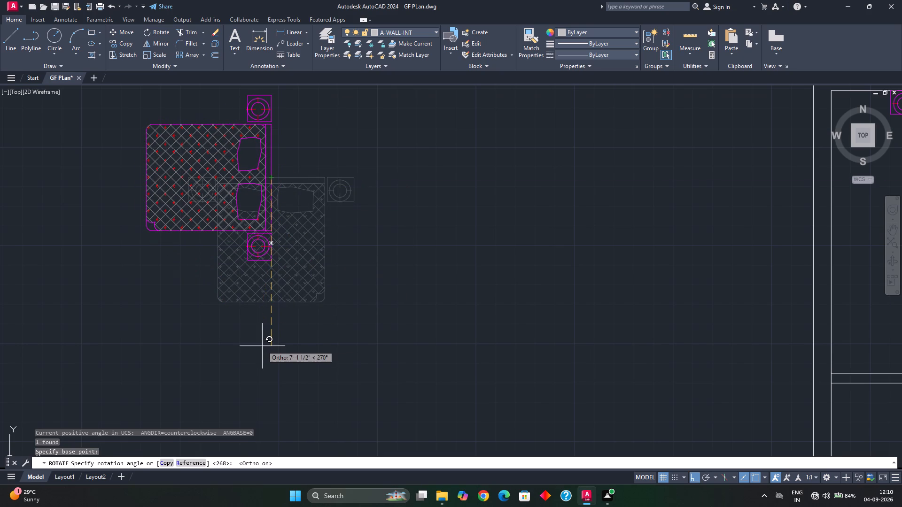
click(264, 339)
key(Escape)
Copy the rotated loose bed by its headboard midpoint to the east end of the upper east-side bedroom's centre guide line, with Ortho off.
middle_drag(292, 333, 291, 343)
scroll(292, 335, down, 2)
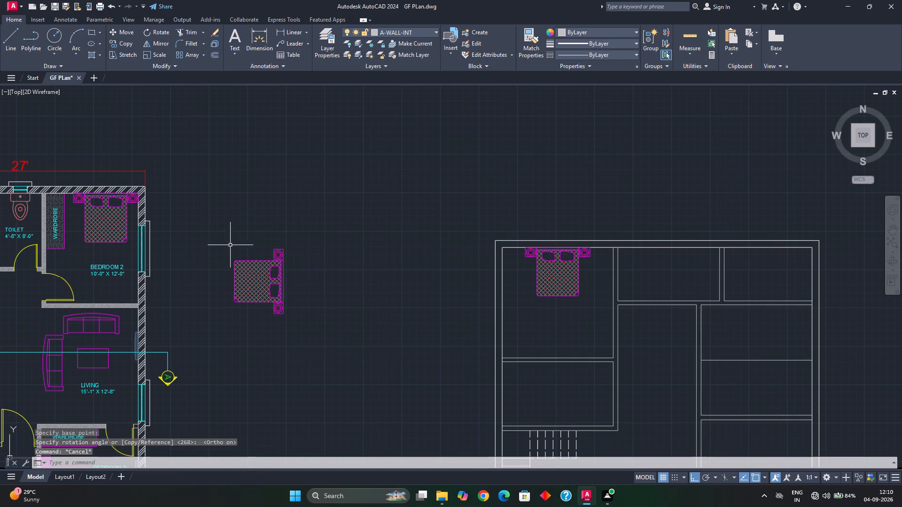
click(221, 226)
click(316, 347)
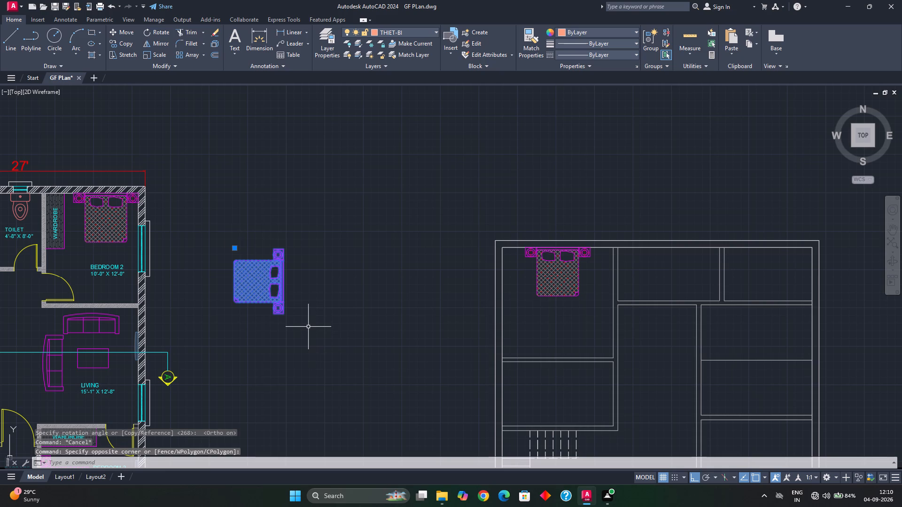
key(c)
key(o)
key(Return)
scroll(278, 256, up, 2)
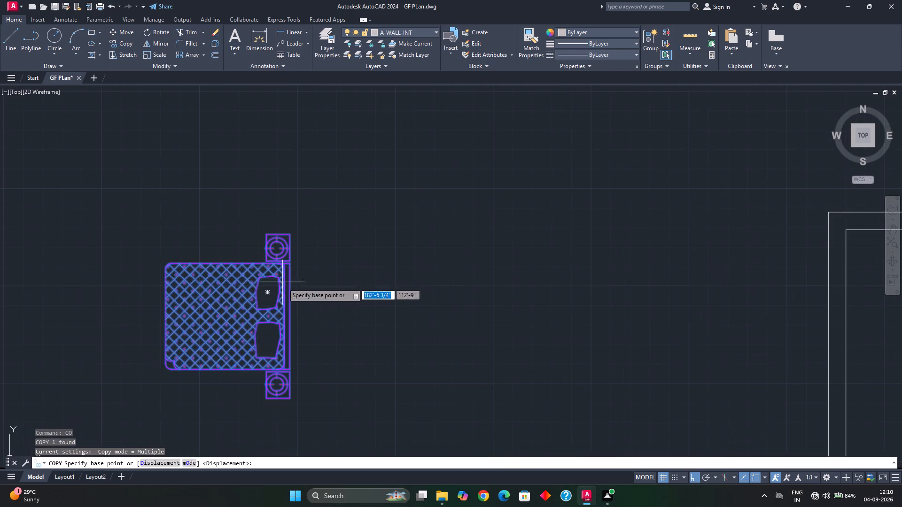
click(289, 320)
scroll(316, 323, down, 3)
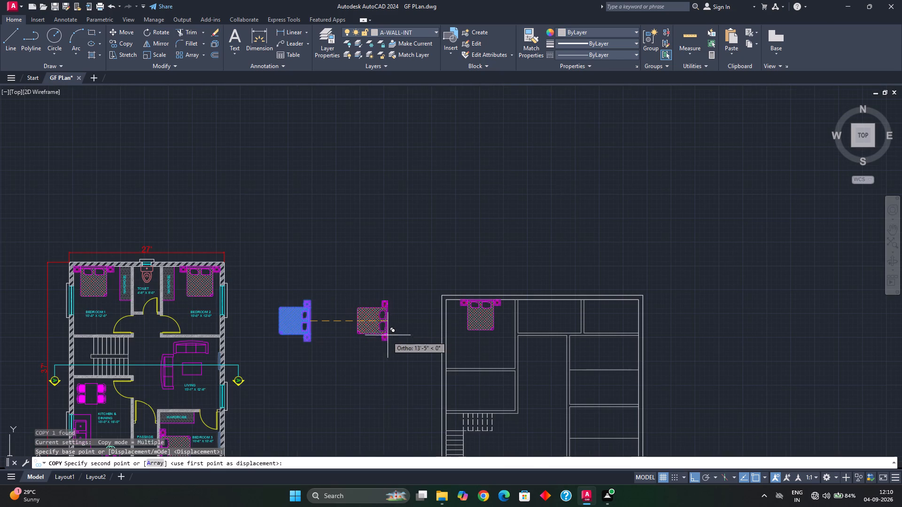
middle_click(393, 342)
key(F8)
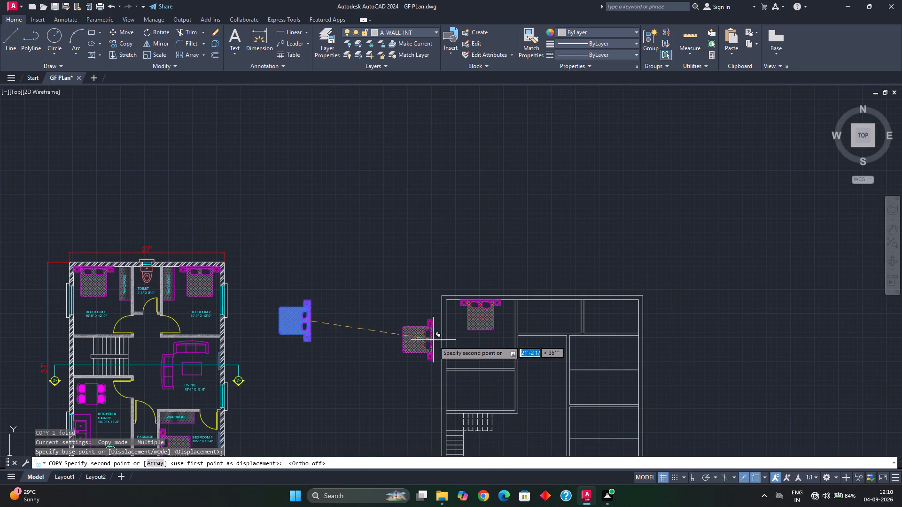
middle_drag(540, 359, 431, 316)
scroll(521, 340, up, 2)
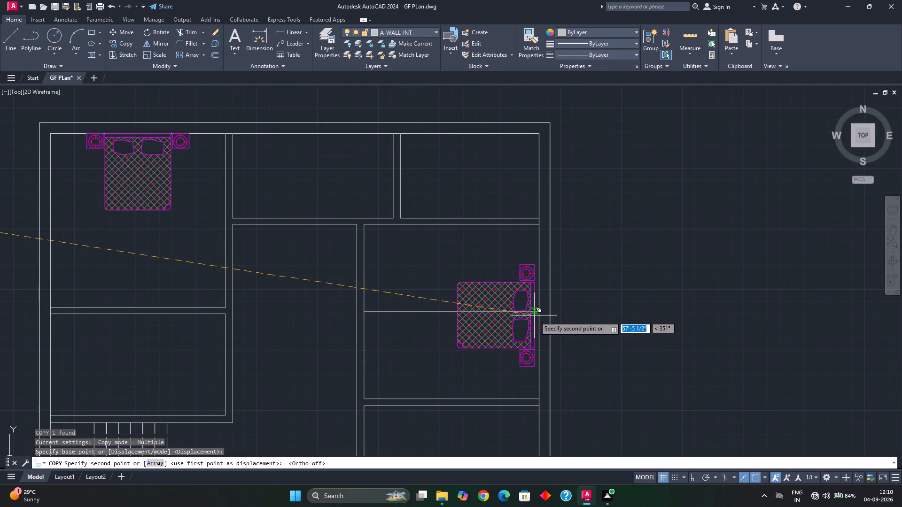
scroll(534, 314, up, 3)
middle_drag(534, 314, 522, 311)
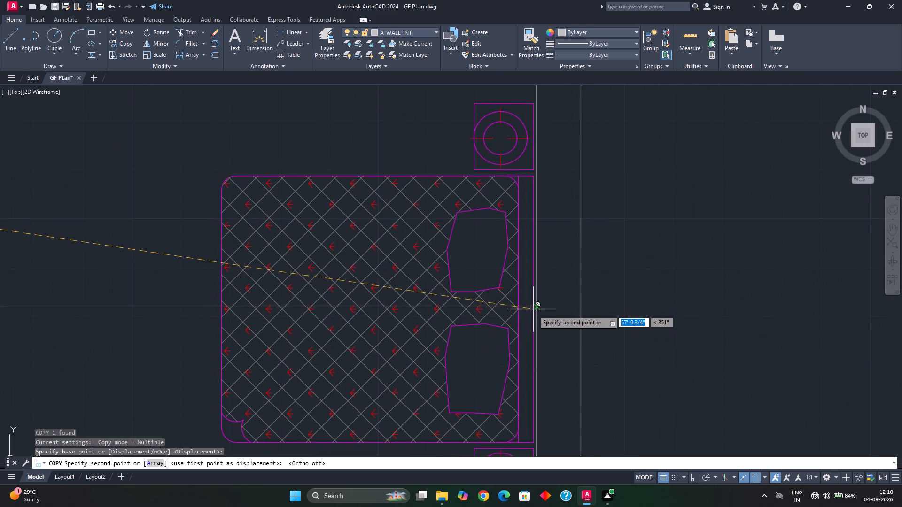
click(535, 307)
Place a second copy of the bed at the east end of the centre guide line in the east-side room directly below.
scroll(490, 330, down, 3)
middle_drag(483, 340, 449, 213)
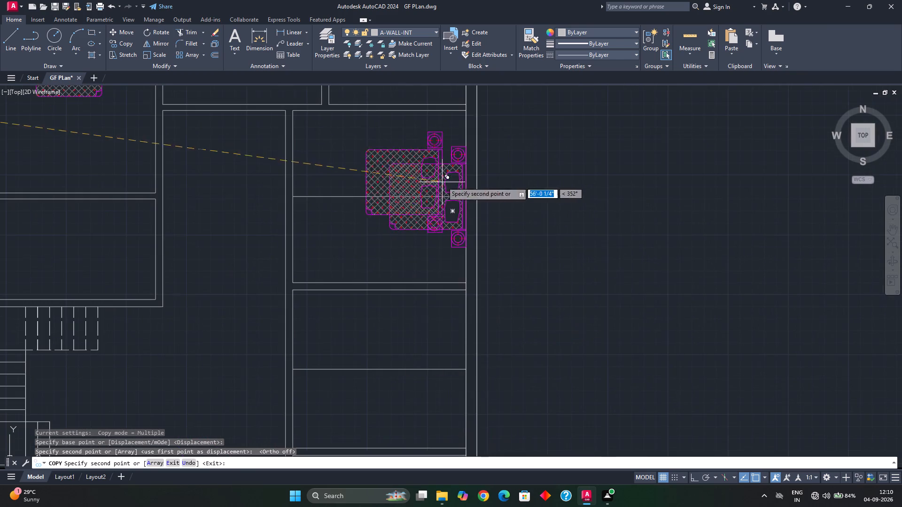
middle_drag(426, 319, 430, 216)
scroll(465, 271, up, 3)
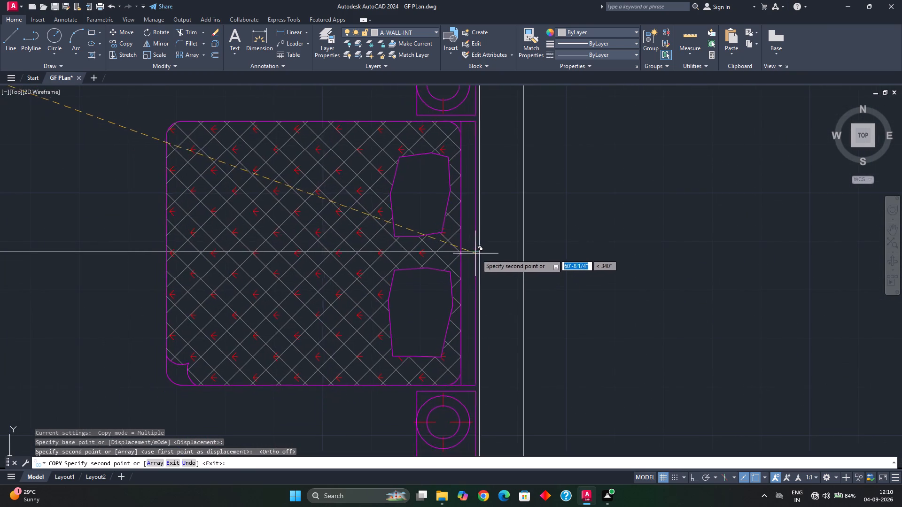
click(479, 254)
key(Escape)
scroll(395, 278, down, 2)
middle_drag(401, 281, 419, 283)
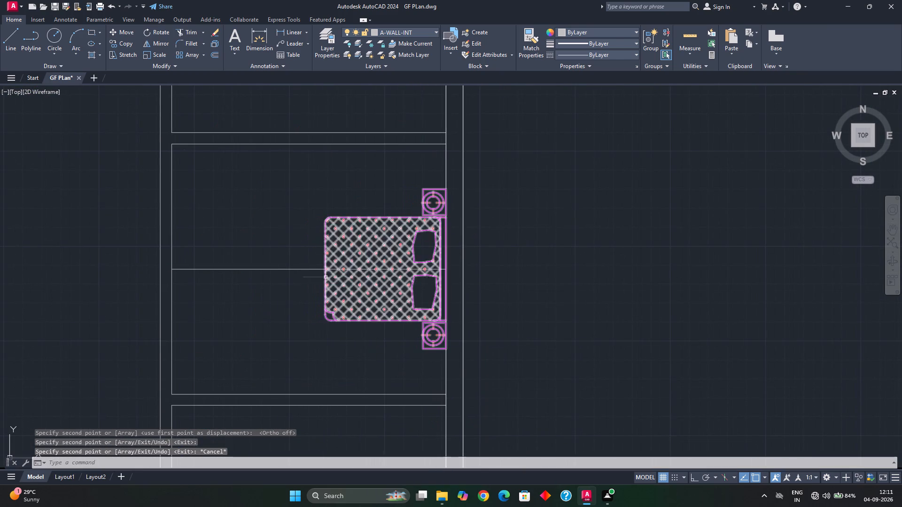
Delete the horizontal centre guide lines running through the beds in the two east-side rooms.
click(314, 268)
click(301, 281)
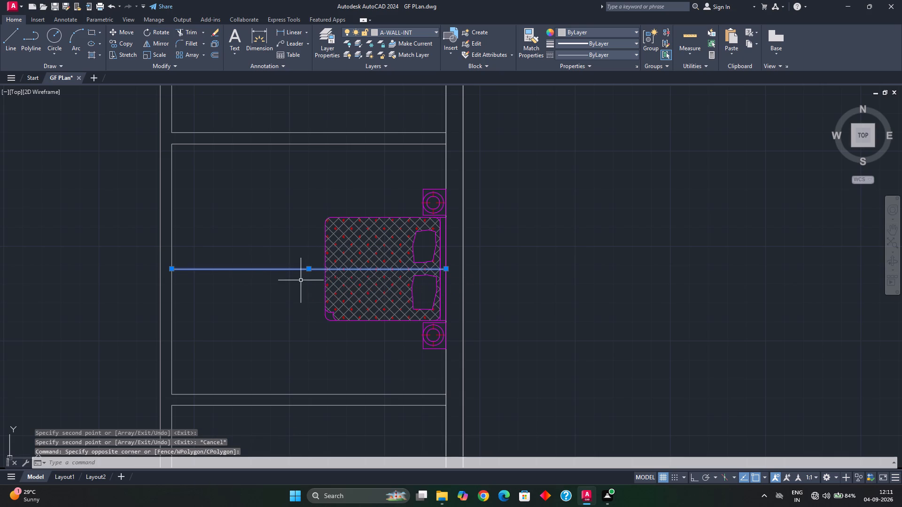
key(Delete)
scroll(307, 274, down, 2)
middle_drag(320, 269, 331, 329)
drag(311, 215, 306, 219)
click(281, 240)
key(Delete)
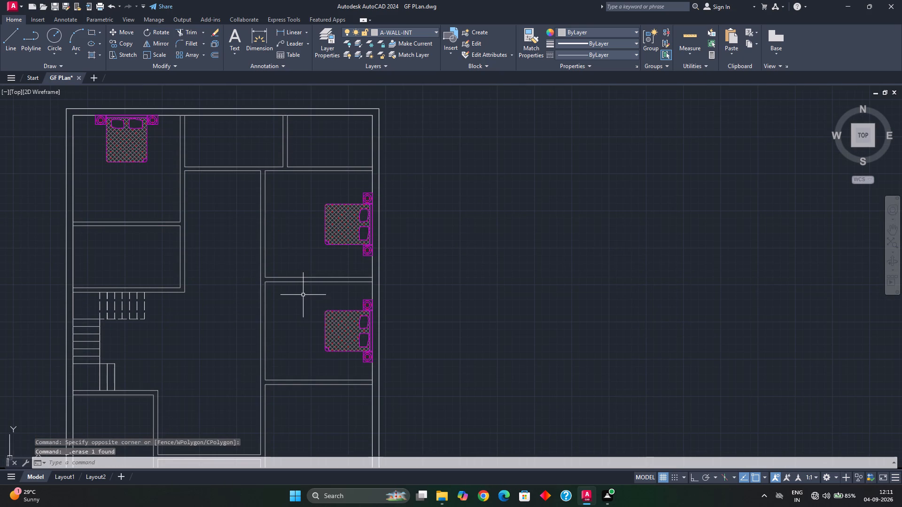
Delete the loose rotated bed lying between the existing plan and the new plan.
middle_drag(309, 306, 318, 270)
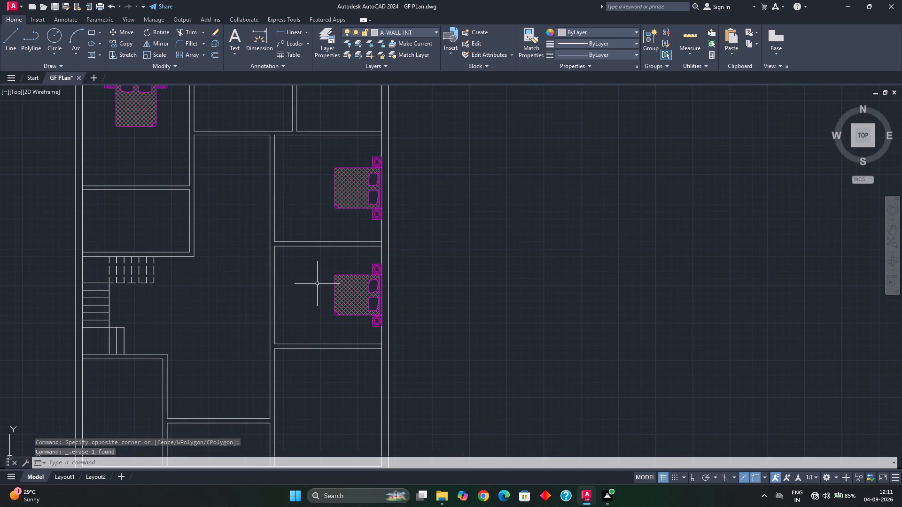
middle_drag(331, 303, 331, 236)
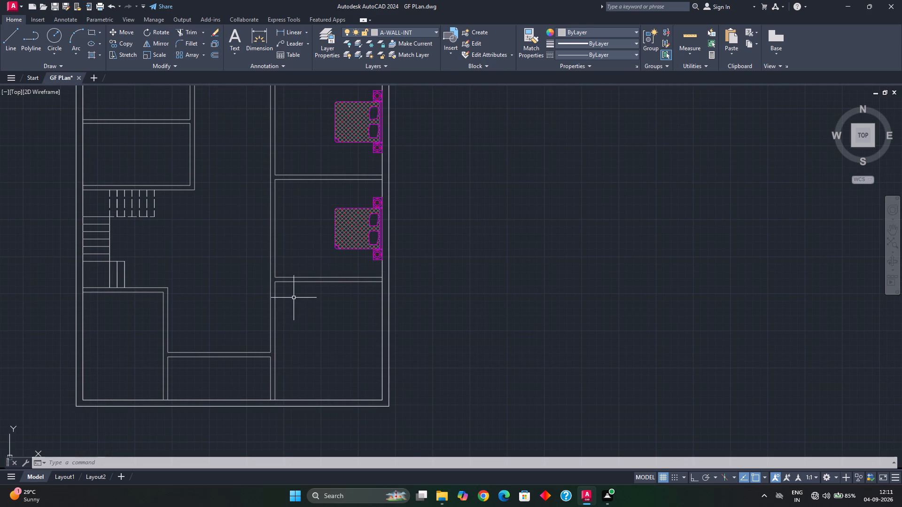
middle_drag(323, 320, 348, 306)
scroll(319, 307, down, 1)
middle_drag(319, 307, 337, 319)
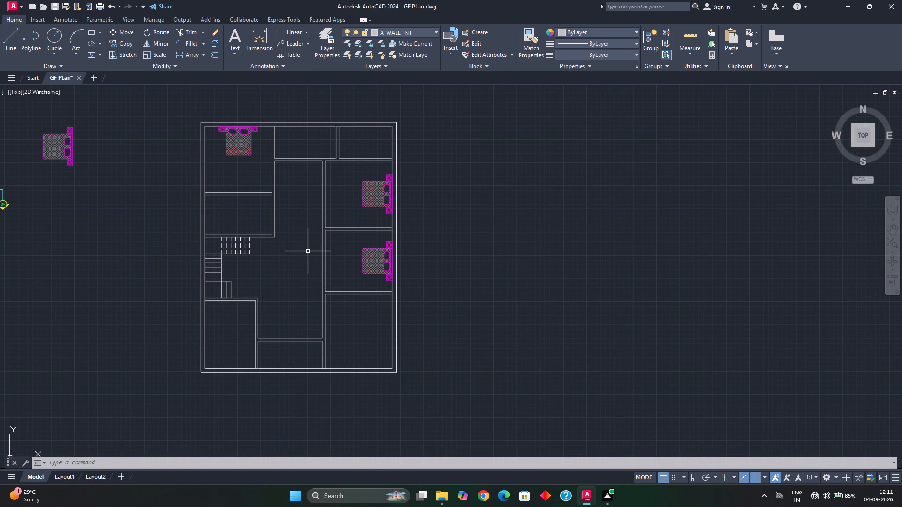
middle_drag(308, 251, 410, 261)
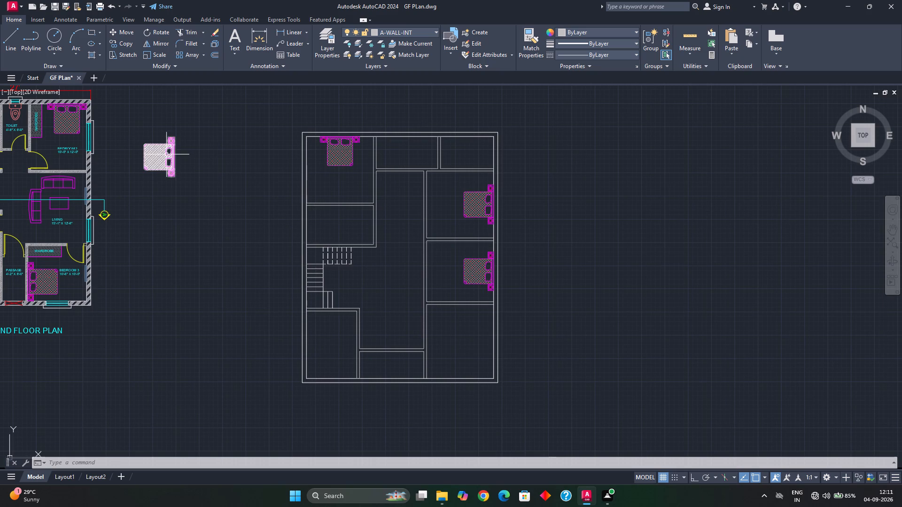
click(166, 155)
key(Delete)
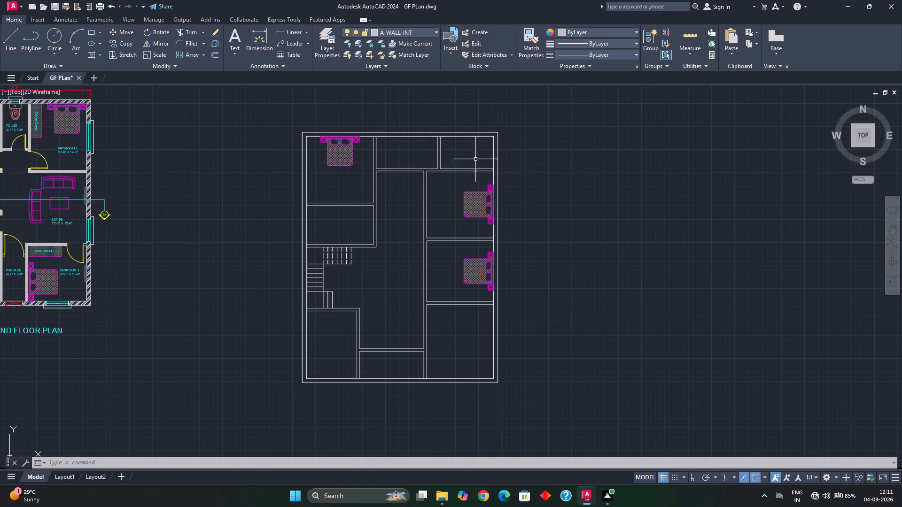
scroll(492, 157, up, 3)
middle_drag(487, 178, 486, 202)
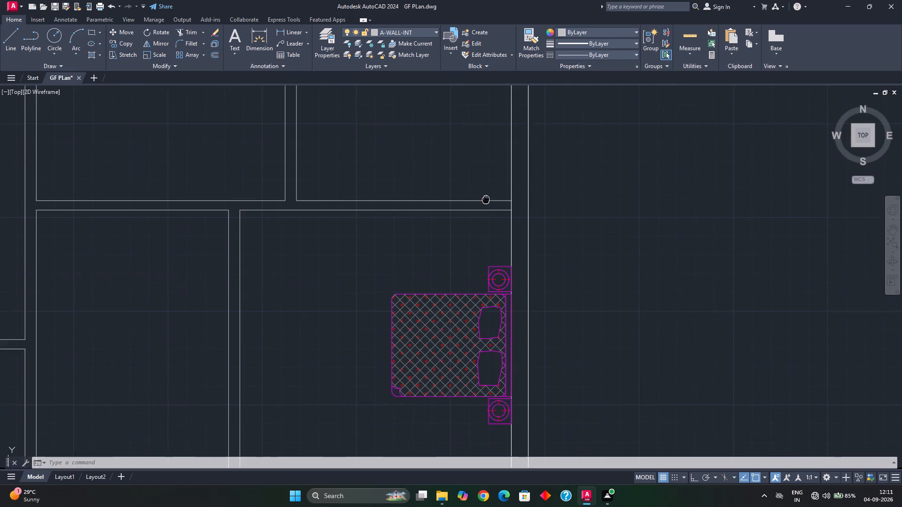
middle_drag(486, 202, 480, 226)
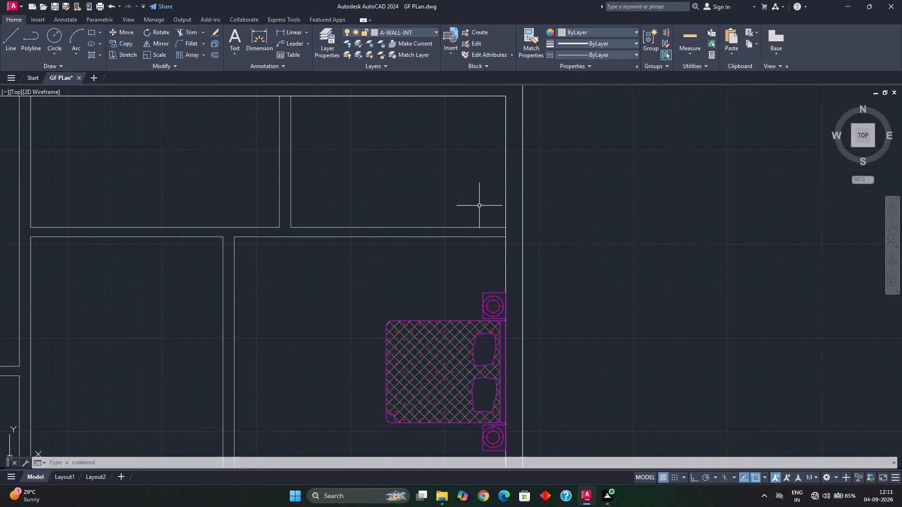
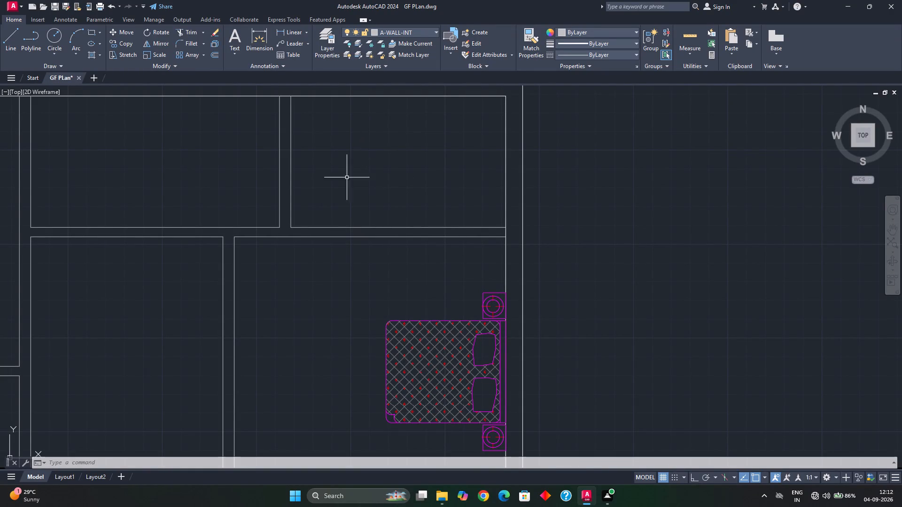
Offset the south wall line of the new plan's small northeast corner room 35" northward as a guide line.
click(399, 226)
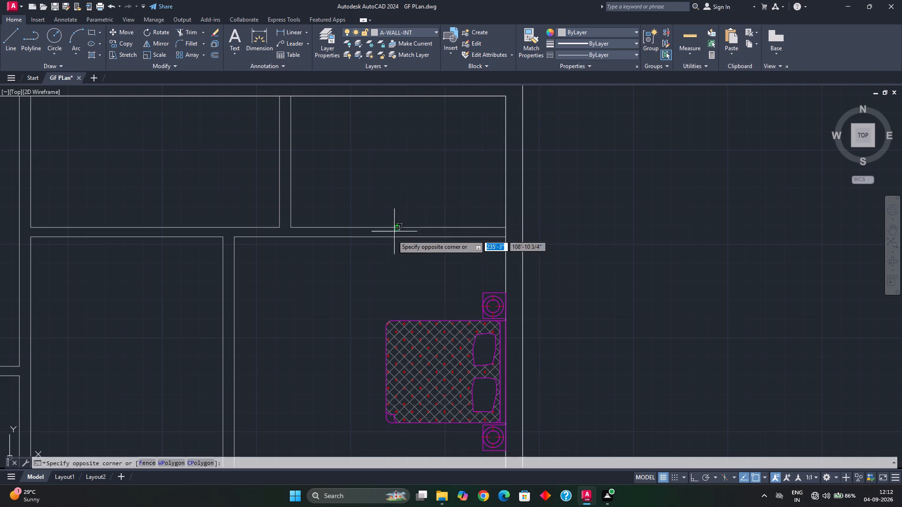
click(373, 230)
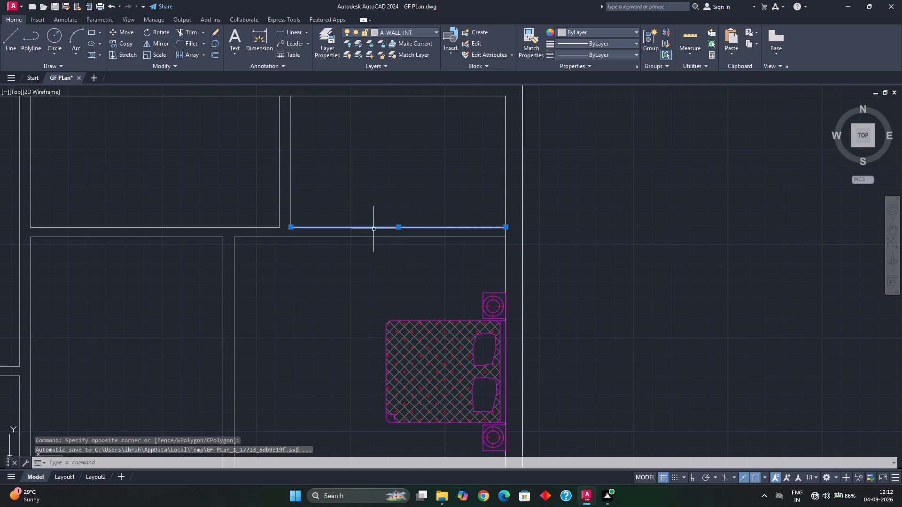
key(o)
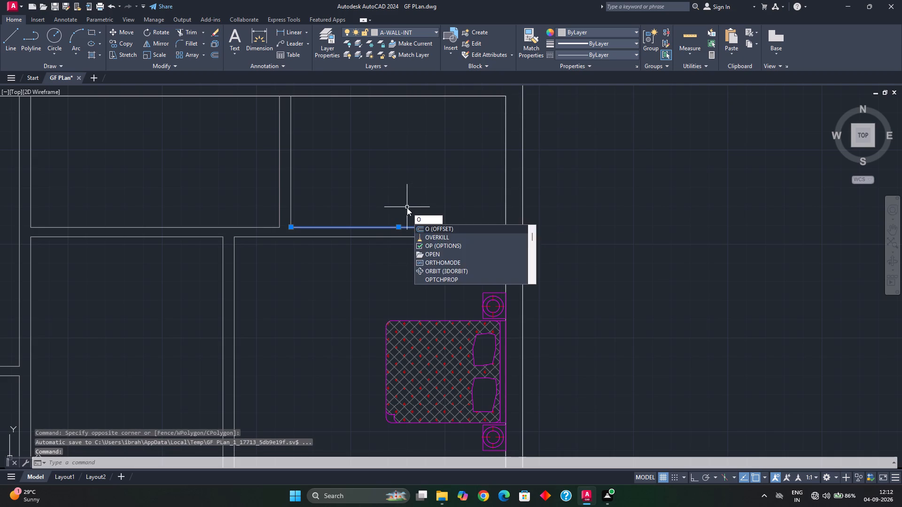
key(Return)
text(35)
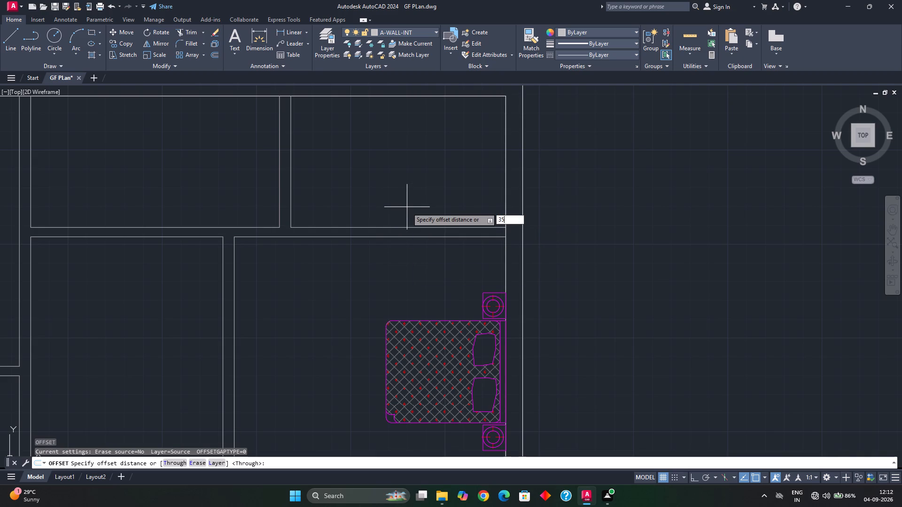
key(shift+quotedbl)
key(Return)
click(408, 207)
scroll(389, 207, down, 1)
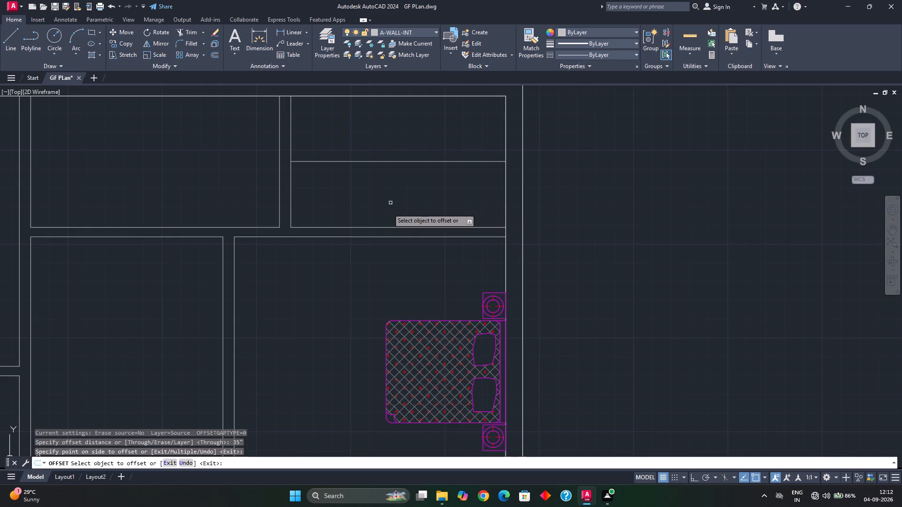
scroll(387, 209, down, 2)
middle_drag(393, 220, 465, 232)
key(Escape)
Copy the toilet fixture from the existing plan's TOILET room by its back-edge midpoint to the empty space east of that plan.
middle_drag(198, 241, 368, 279)
scroll(209, 208, up, 3)
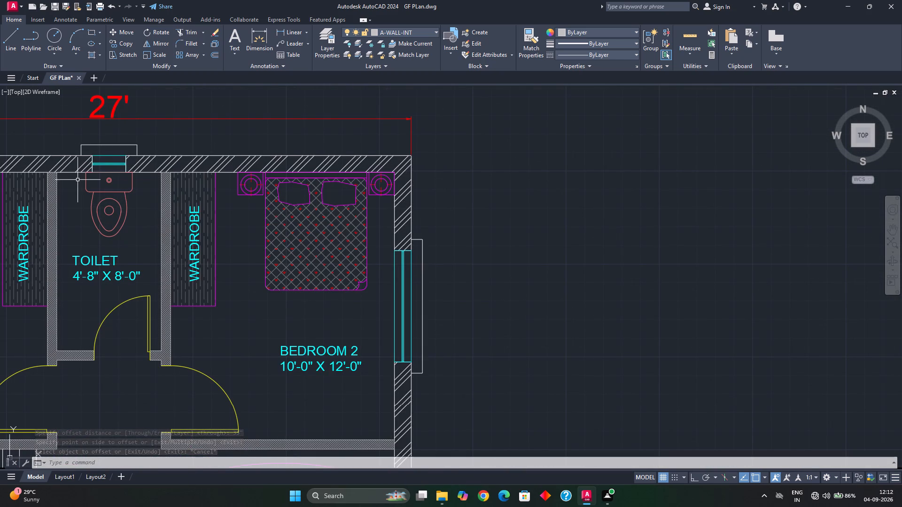
click(82, 245)
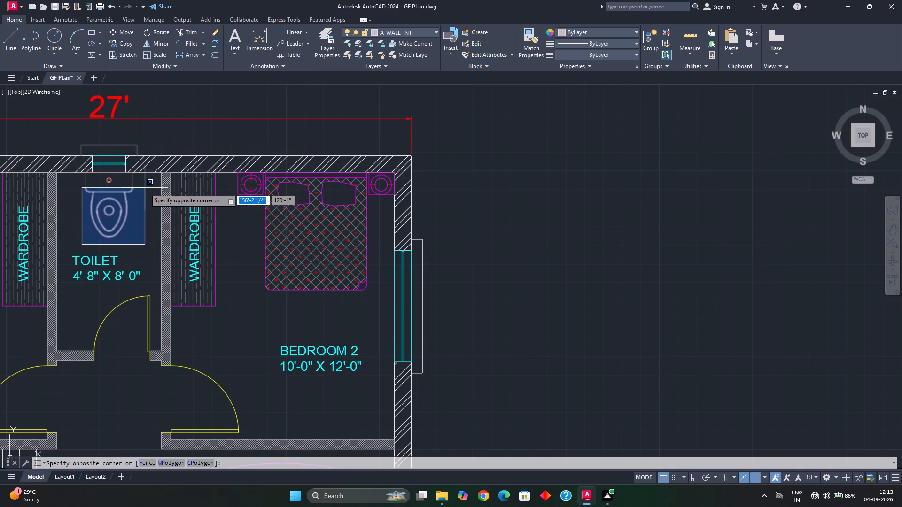
click(140, 169)
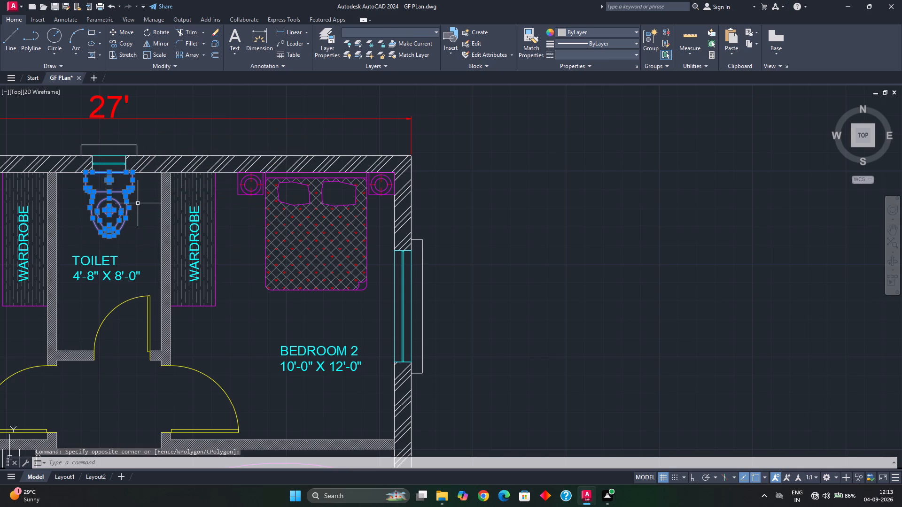
text(co)
key(Return)
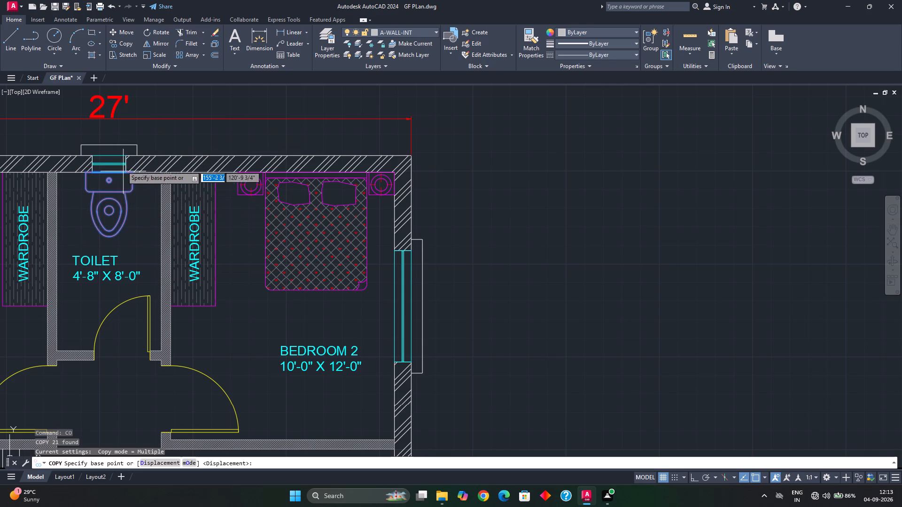
click(112, 172)
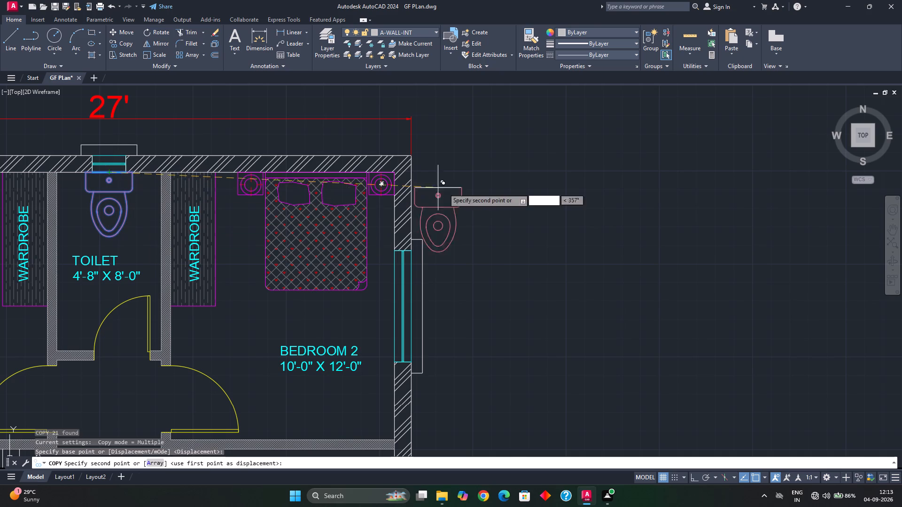
click(523, 198)
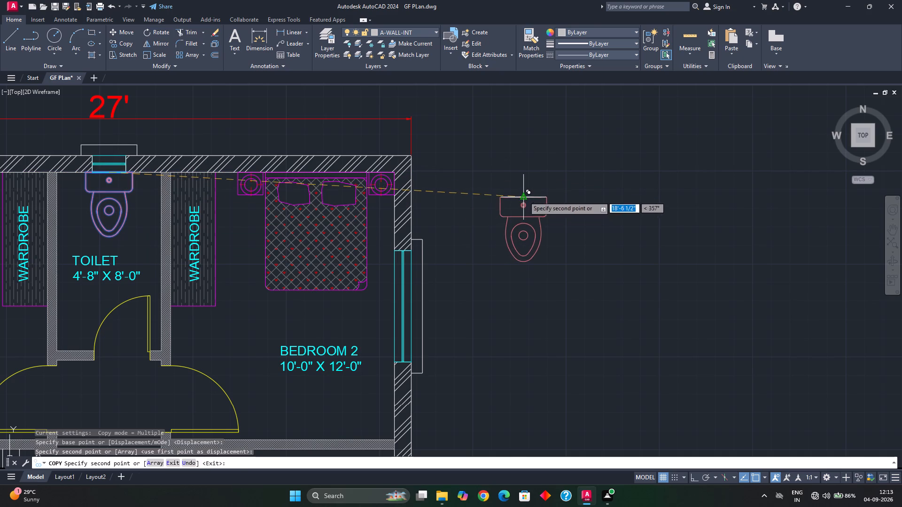
key(Escape)
Delete the stray window line lying along the back edge of the copied toilet fixture.
click(477, 181)
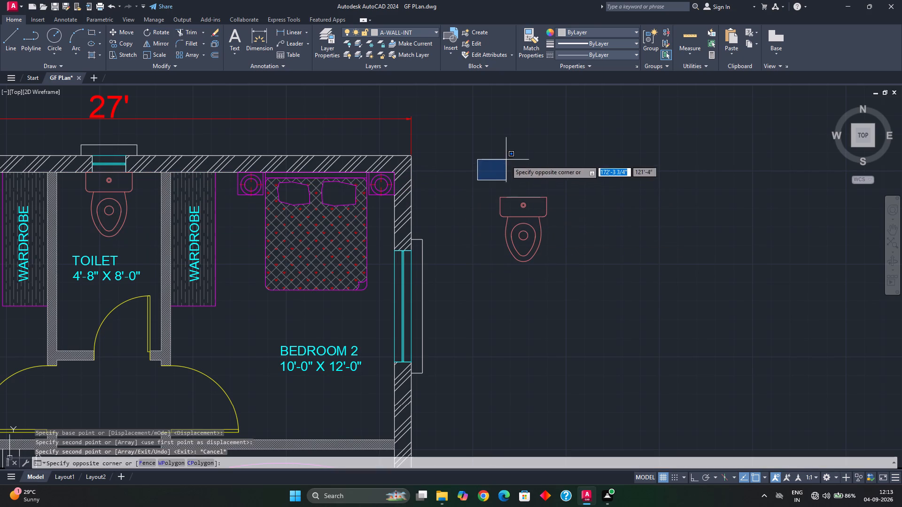
key(Escape)
scroll(528, 194, up, 6)
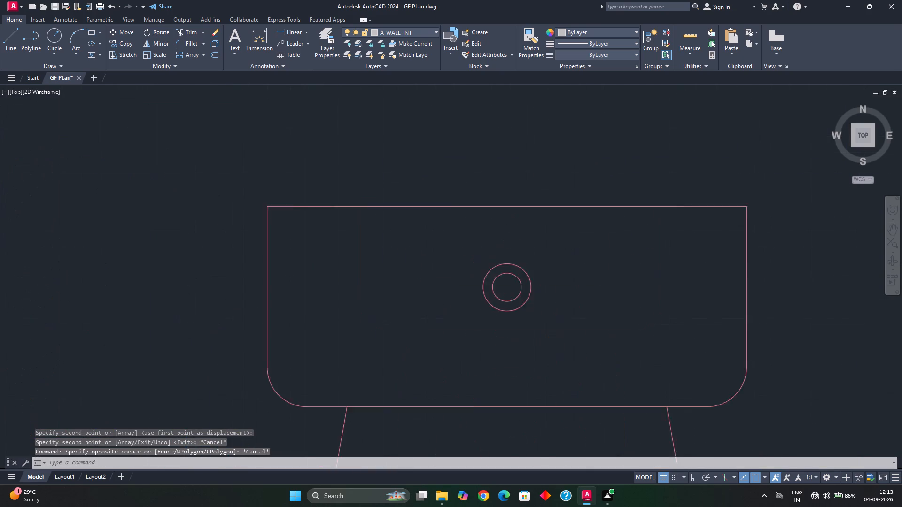
click(204, 171)
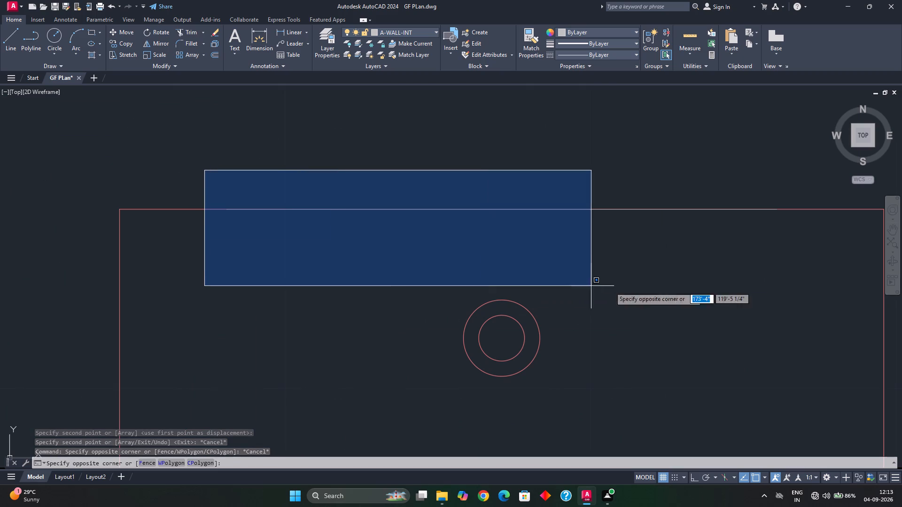
click(790, 263)
key(Delete)
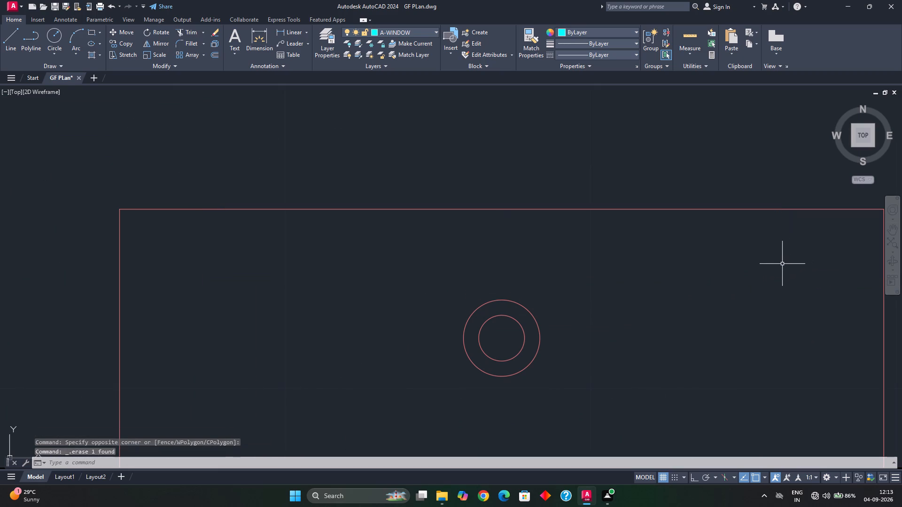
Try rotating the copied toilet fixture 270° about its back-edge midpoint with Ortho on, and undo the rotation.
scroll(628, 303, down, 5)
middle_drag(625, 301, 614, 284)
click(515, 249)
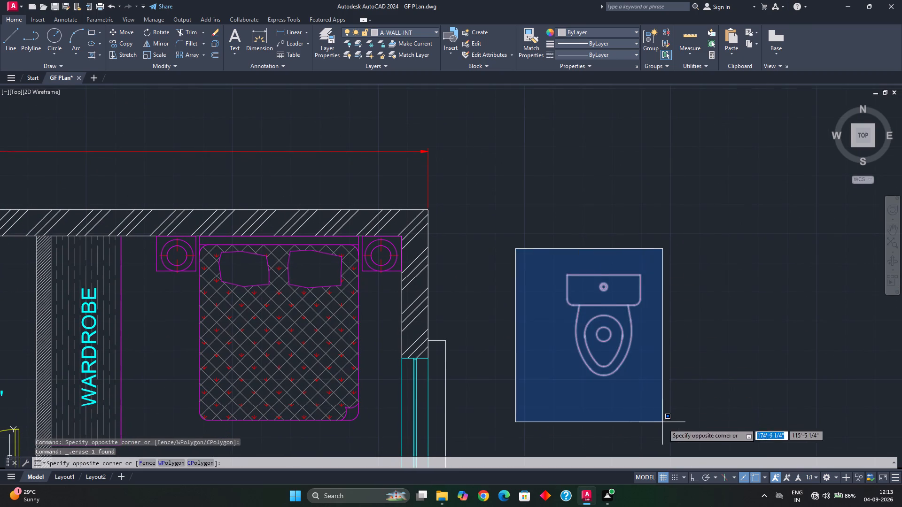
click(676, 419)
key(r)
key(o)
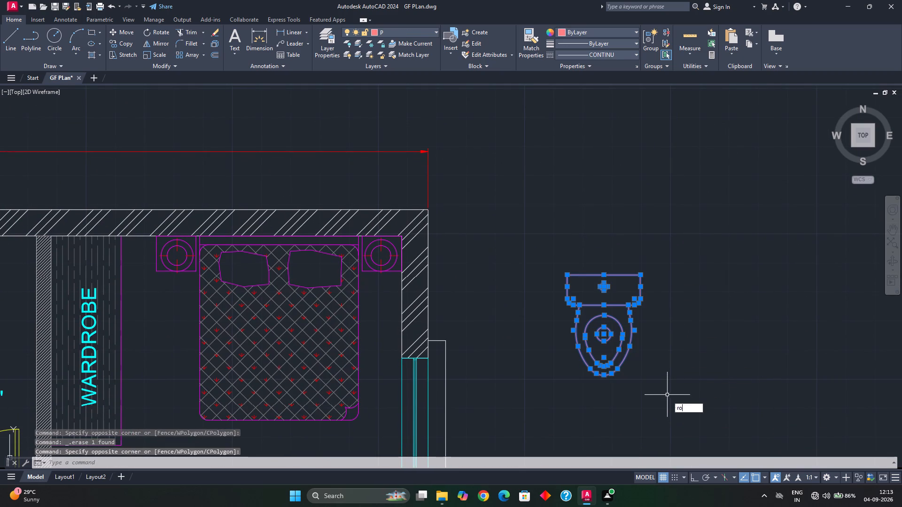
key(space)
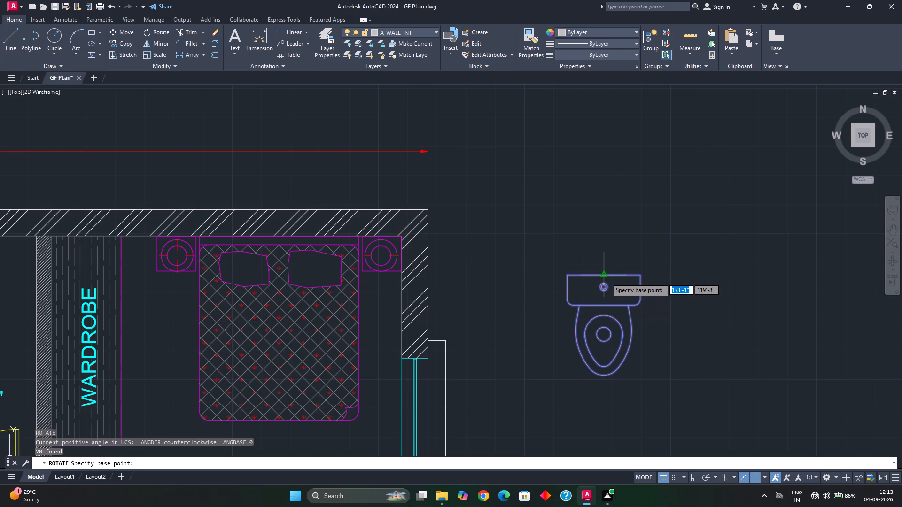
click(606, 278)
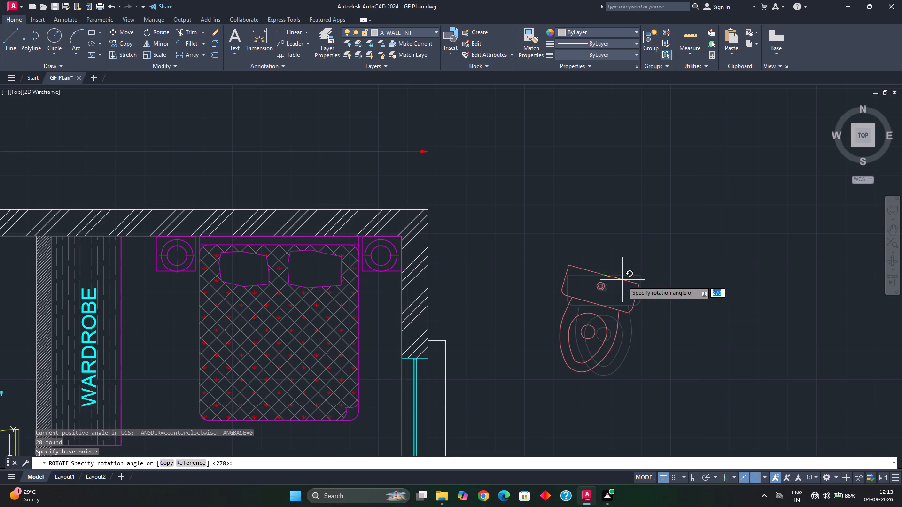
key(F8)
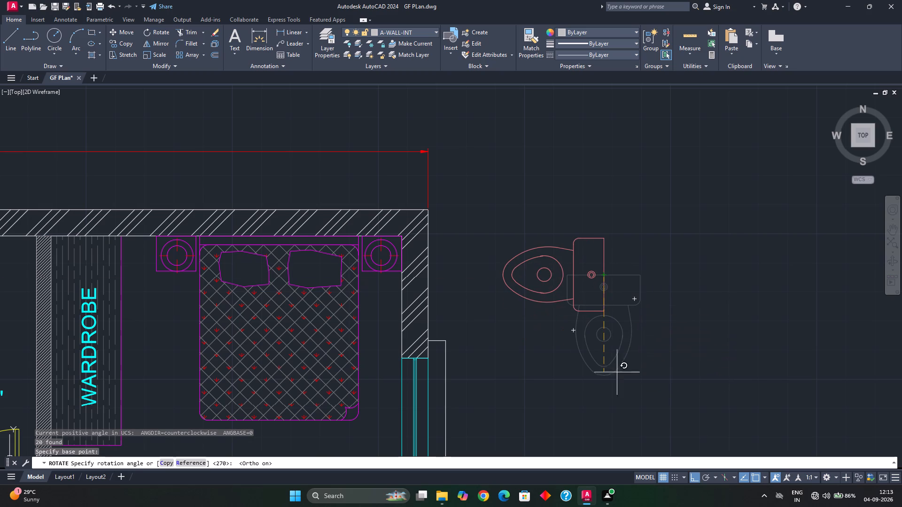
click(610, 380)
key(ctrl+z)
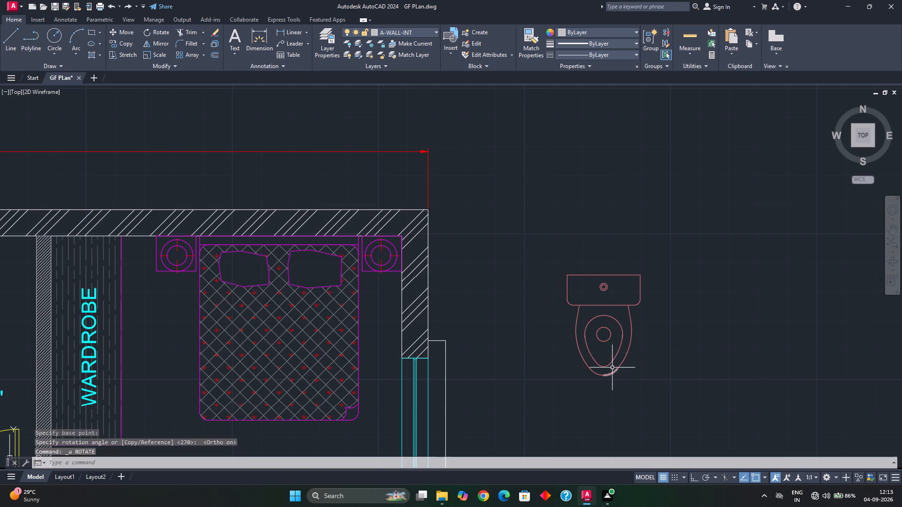
Rotate the copied toilet fixture 270° about its back-edge midpoint with Ortho on.
click(554, 249)
click(667, 411)
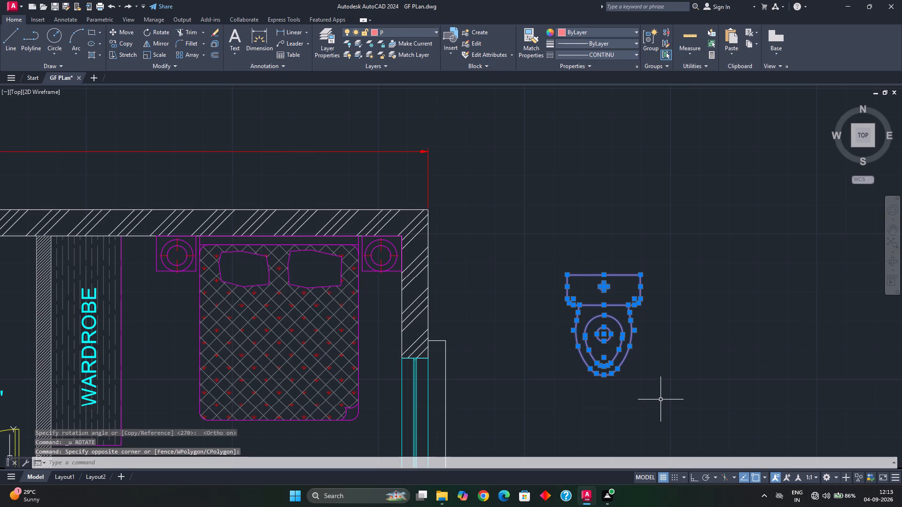
key(r)
text(o)
key(space)
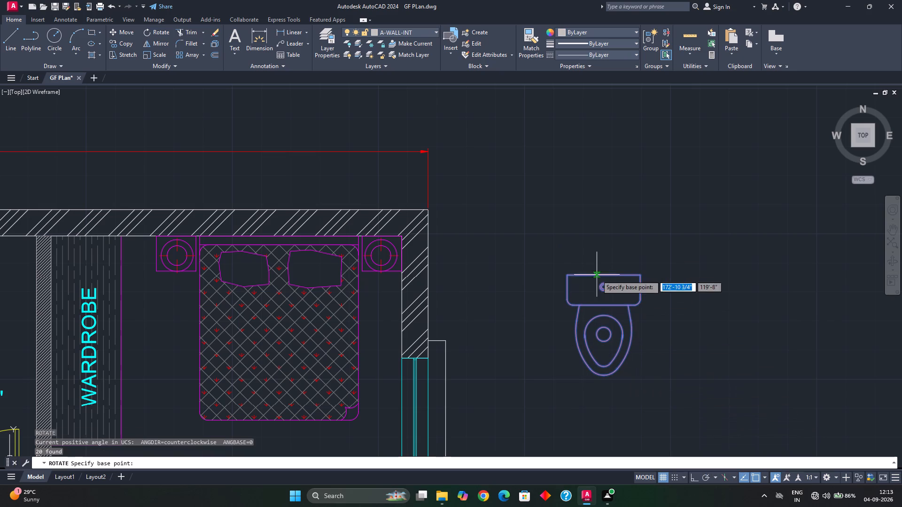
click(602, 275)
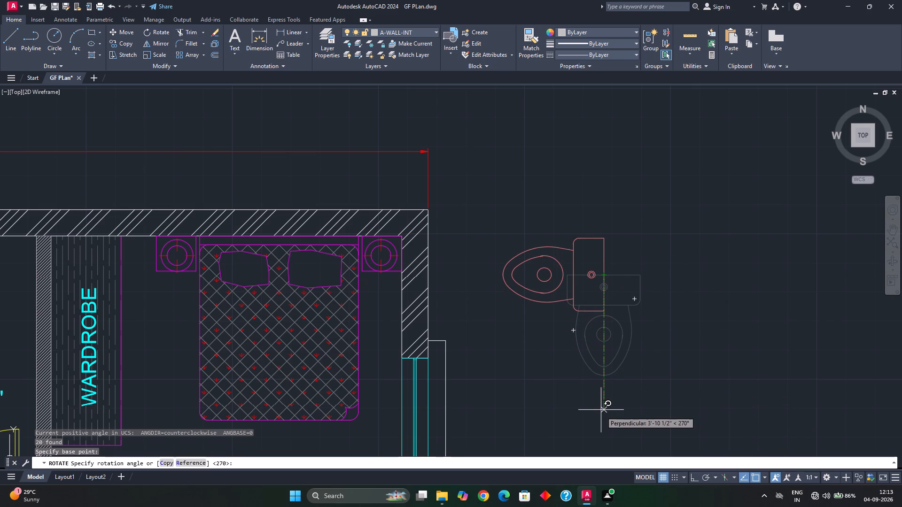
key(F8)
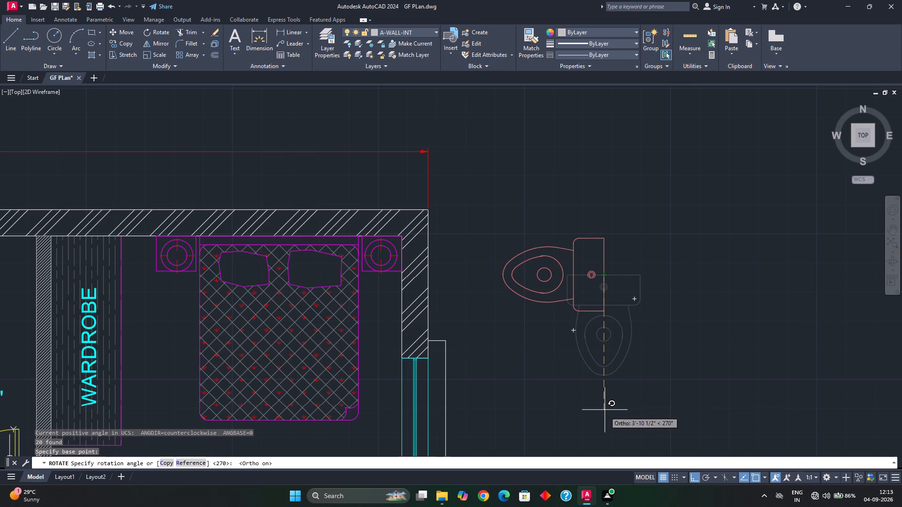
click(615, 442)
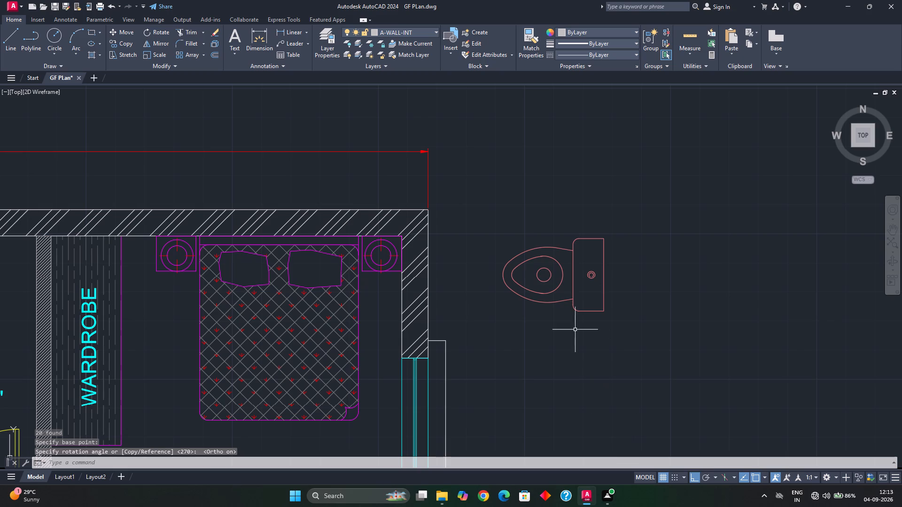
Move the rotated toilet by its back-edge midpoint to the east end of the northeast room's guide line, with Ortho off.
click(474, 214)
click(654, 376)
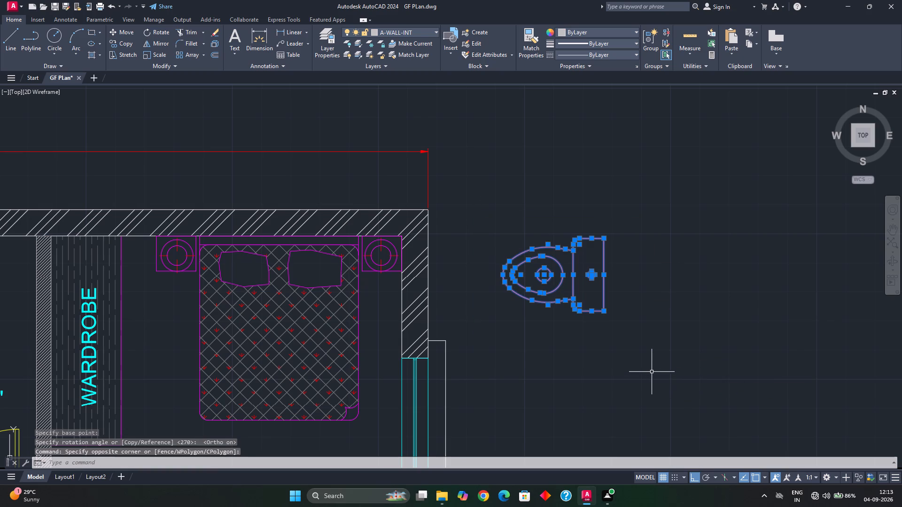
text(m)
key(space)
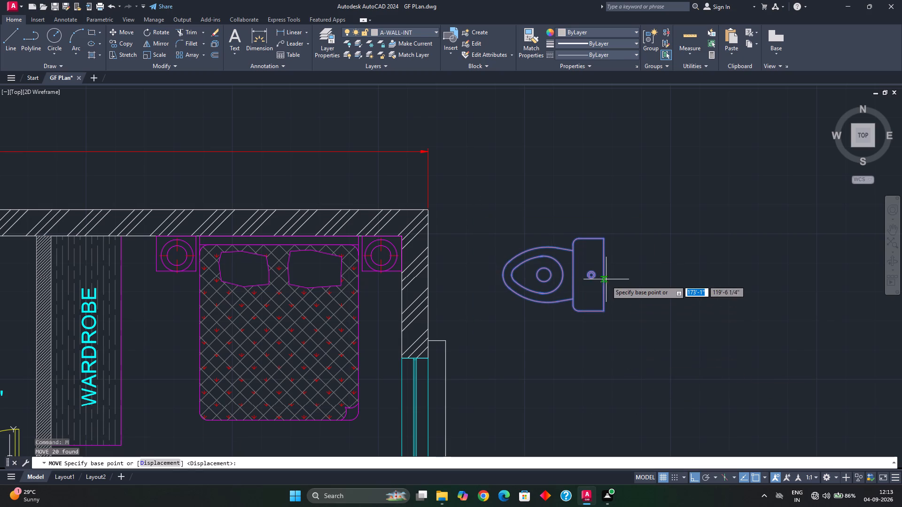
click(604, 276)
scroll(635, 288, down, 2)
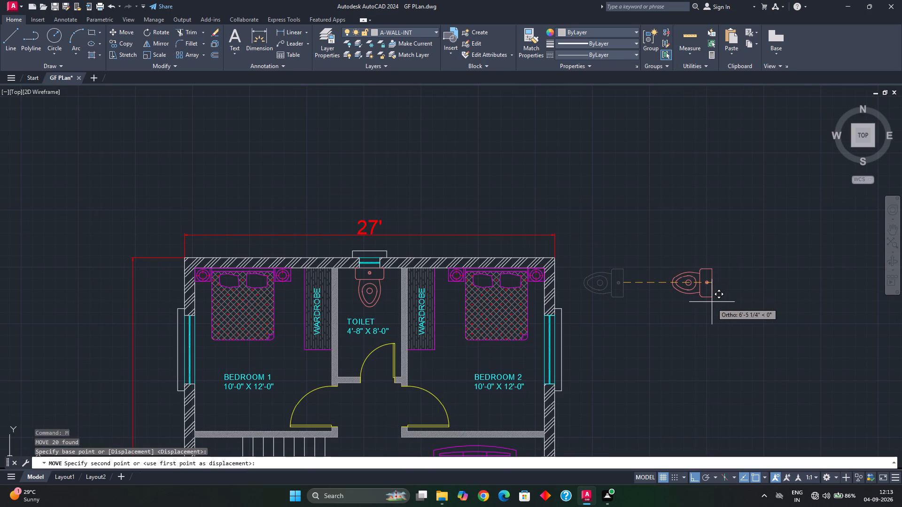
key(F8)
scroll(715, 302, down, 2)
middle_drag(716, 304, 553, 354)
middle_drag(688, 373, 541, 315)
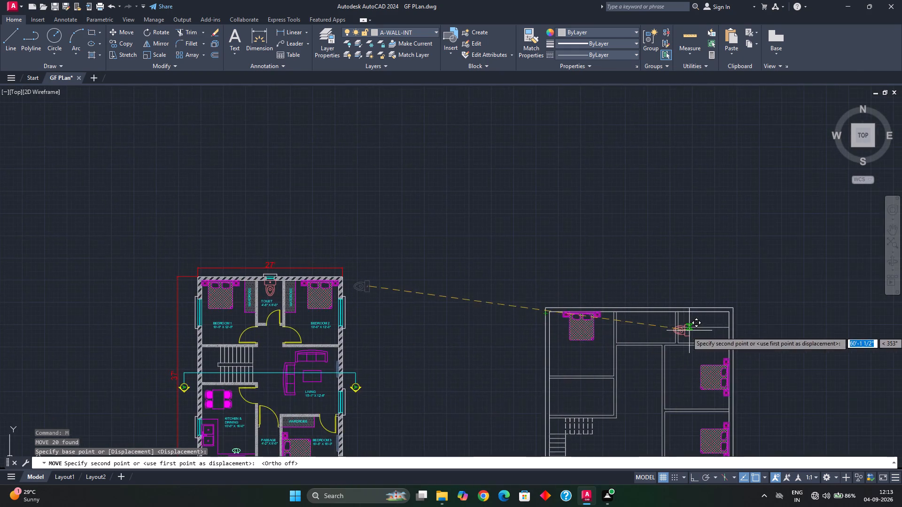
scroll(690, 331, up, 1)
middle_drag(689, 331, 586, 337)
scroll(651, 326, up, 4)
scroll(583, 372, up, 1)
middle_drag(584, 372, 538, 286)
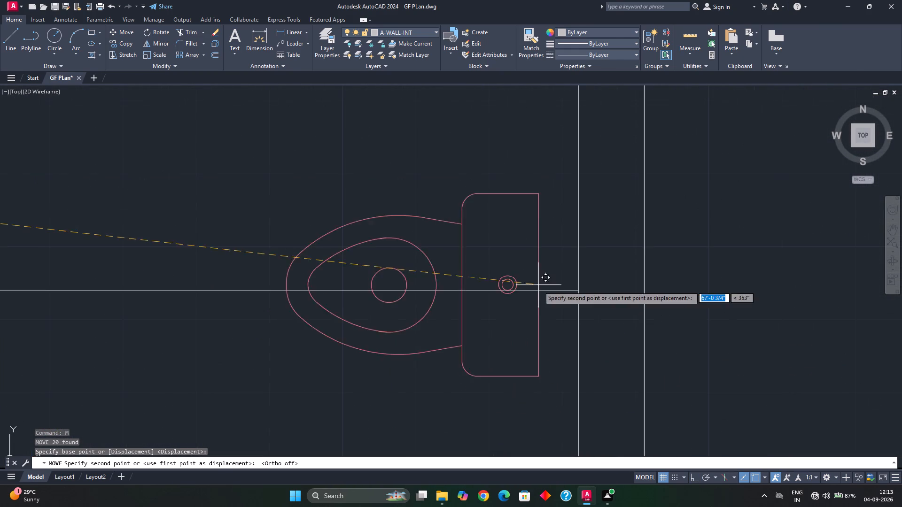
click(575, 290)
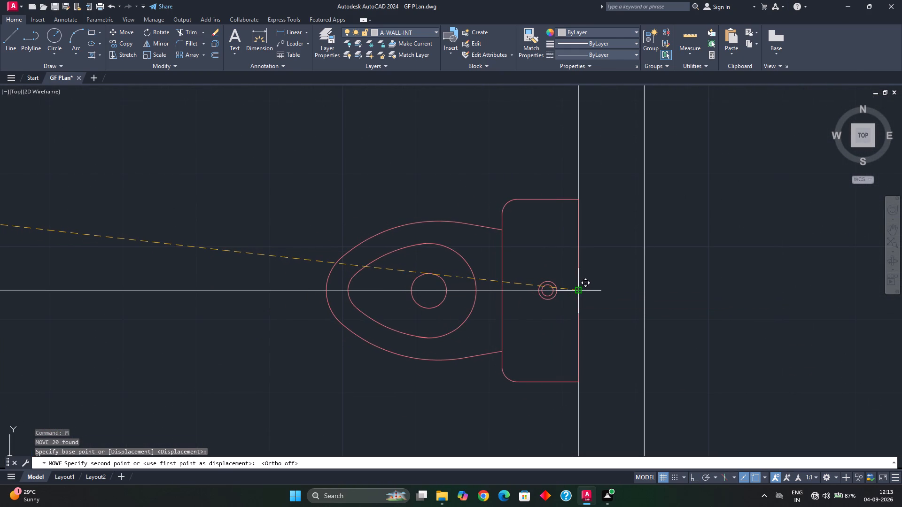
key(Escape)
key(Escape)
Delete the horizontal guide line running through the toilet fixture in the northeast room.
click(280, 291)
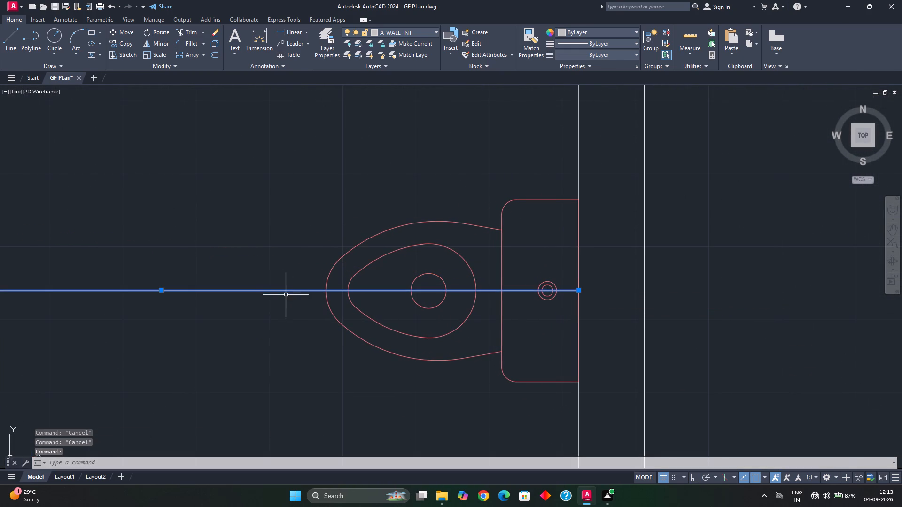
key(Delete)
scroll(324, 341, down, 3)
middle_drag(336, 351, 356, 304)
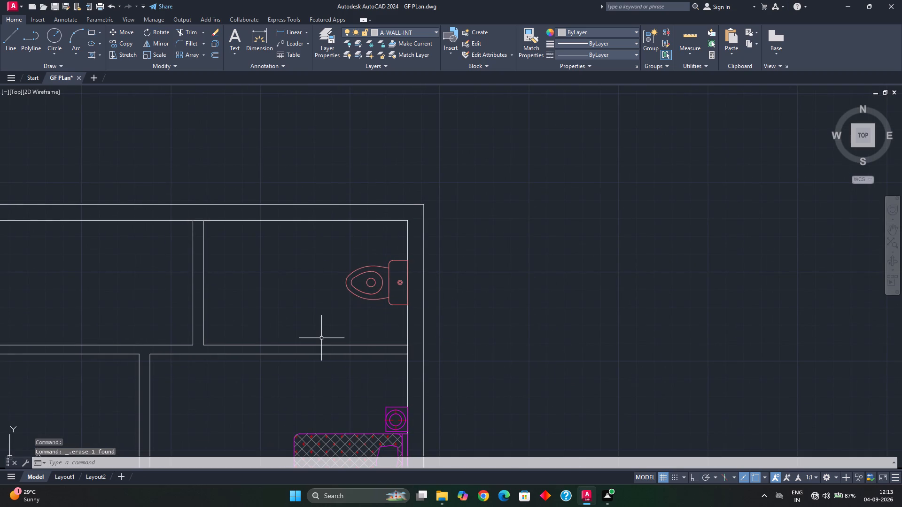
middle_drag(341, 347, 336, 273)
middle_drag(333, 358, 348, 353)
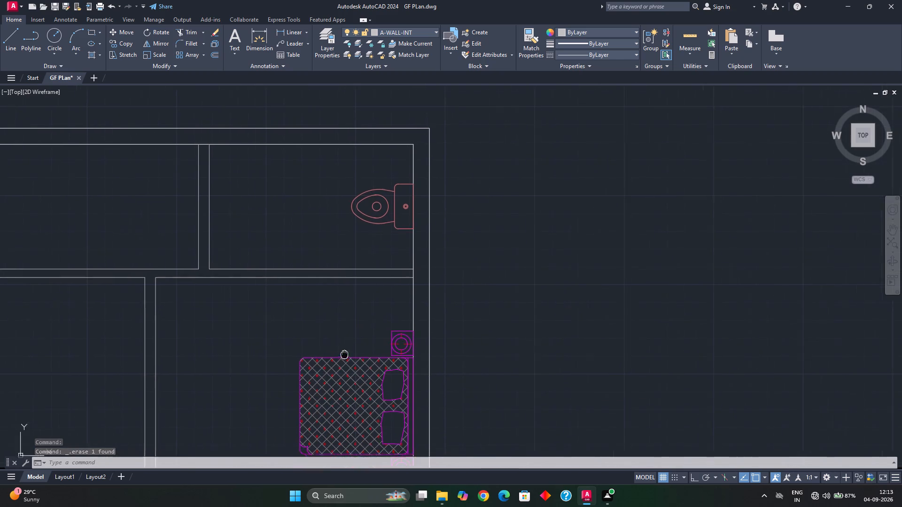
Measure the kitchen counter and stove clearances along the south wall of the existing ground floor plan.
middle_drag(348, 353, 368, 307)
scroll(362, 316, down, 1)
middle_drag(362, 316, 399, 263)
scroll(390, 323, down, 1)
middle_drag(380, 328, 423, 306)
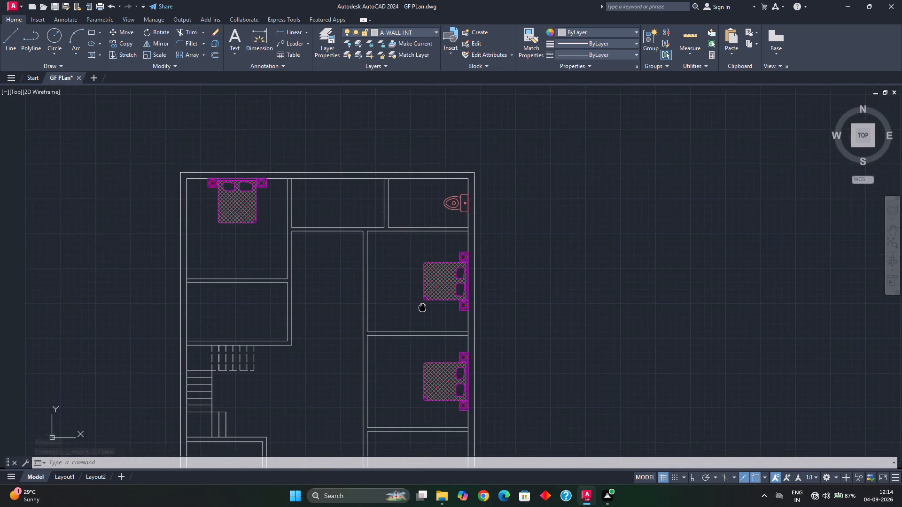
middle_drag(423, 306, 424, 304)
scroll(406, 316, down, 1)
middle_drag(406, 317, 433, 300)
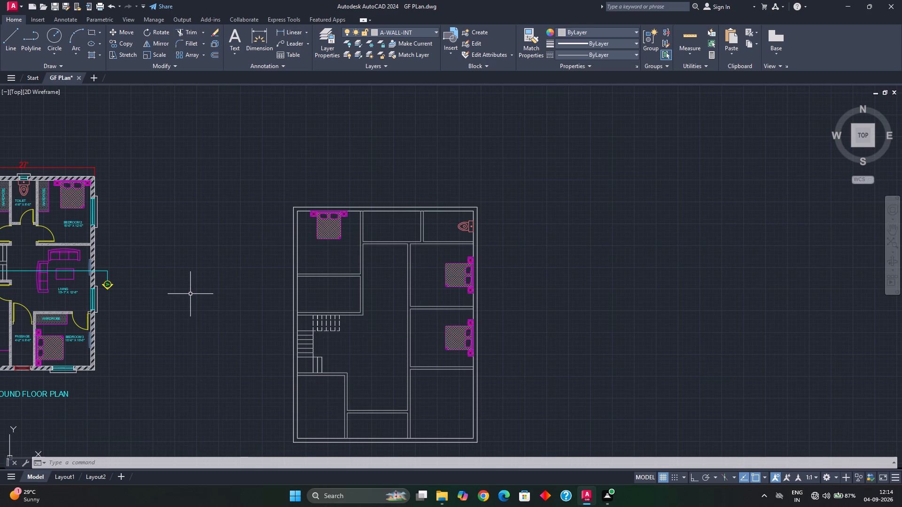
middle_drag(331, 366, 355, 259)
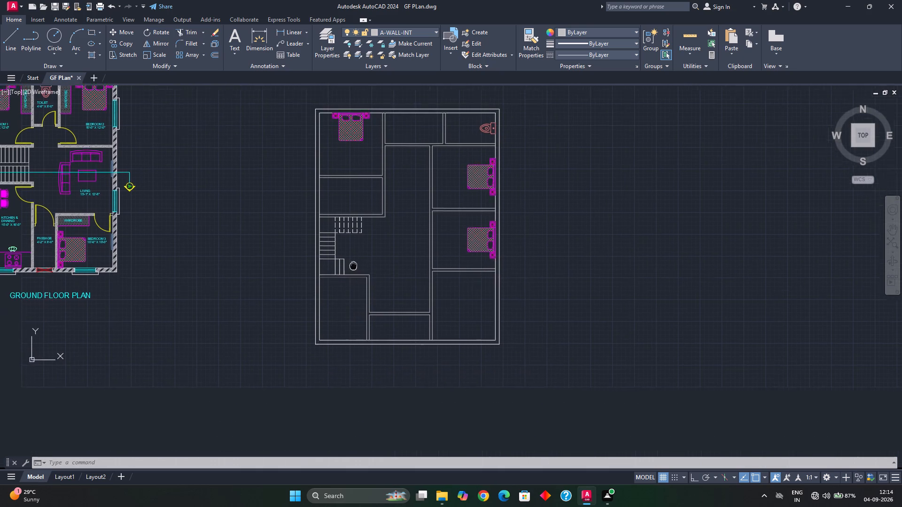
middle_drag(355, 259, 356, 250)
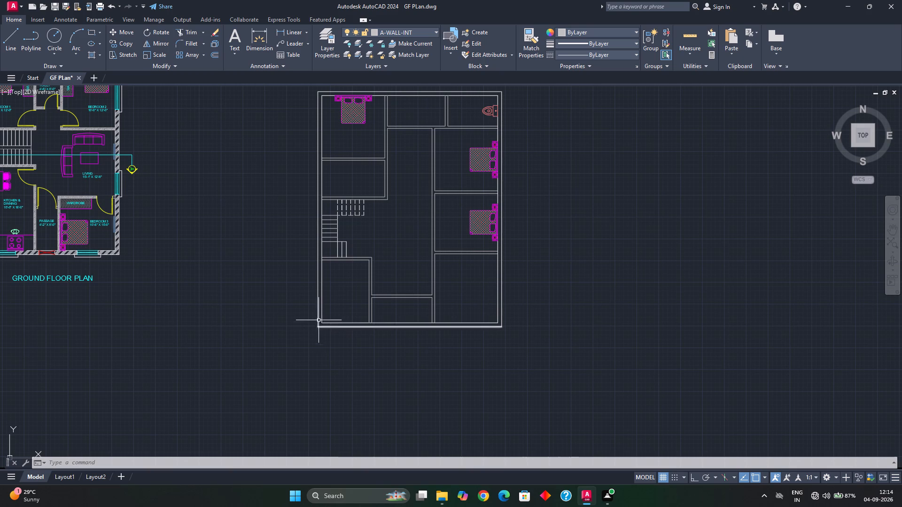
middle_drag(244, 287, 371, 295)
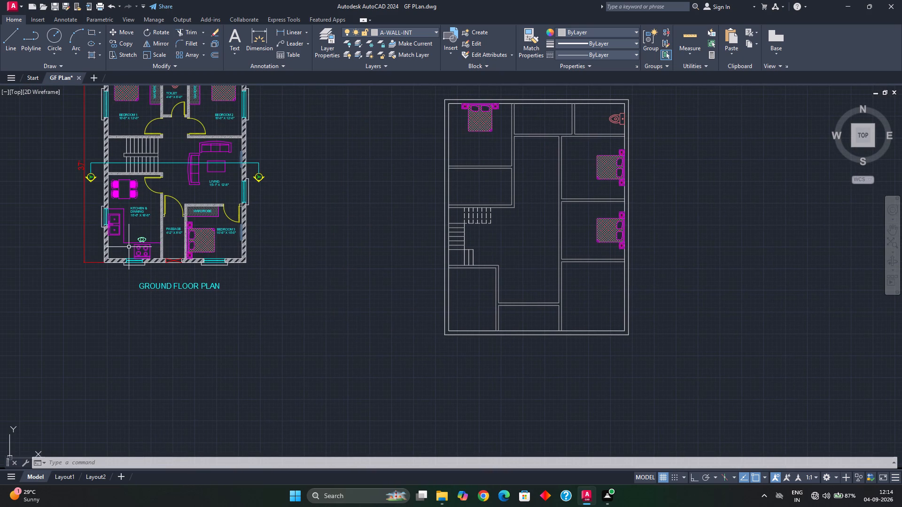
scroll(129, 246, up, 1)
middle_drag(133, 249, 139, 252)
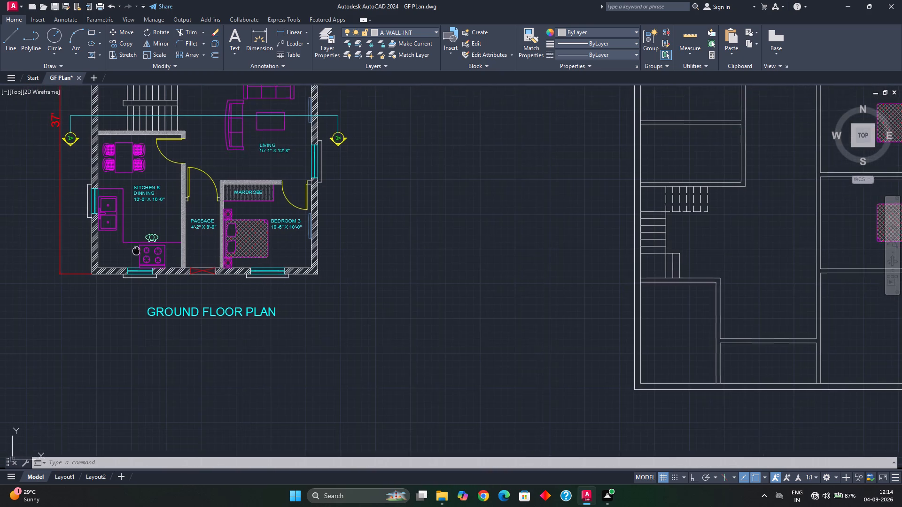
middle_drag(139, 252, 171, 244)
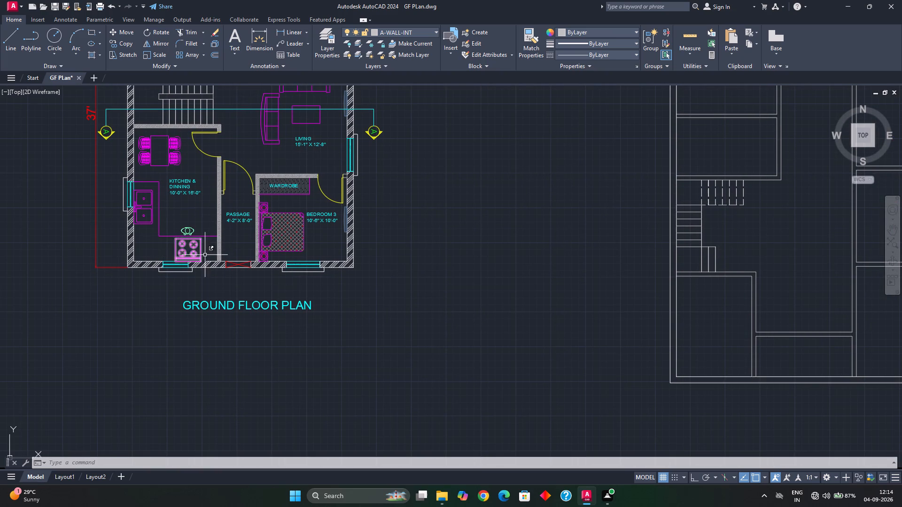
click(687, 40)
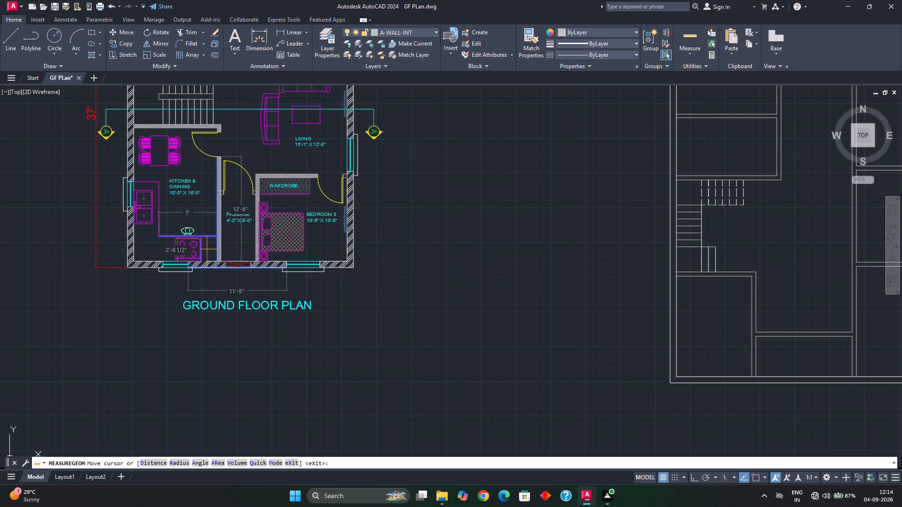
scroll(208, 250, up, 4)
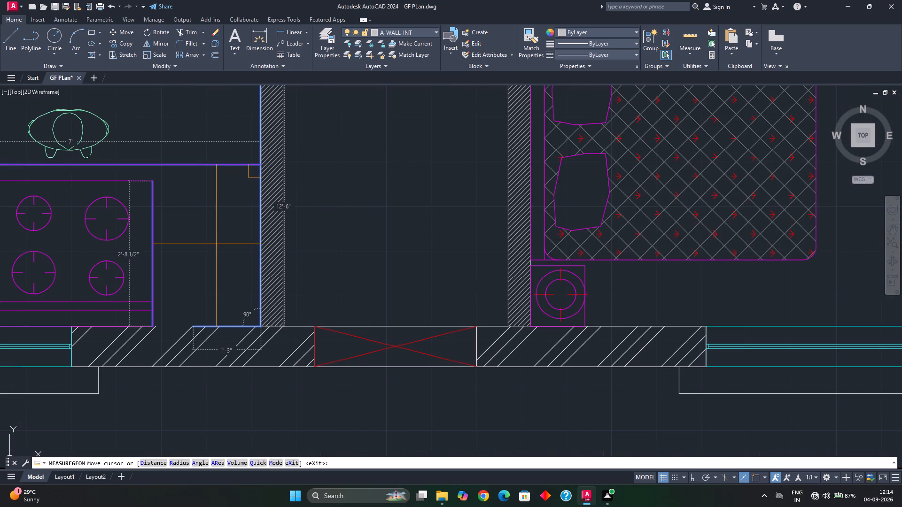
scroll(217, 246, down, 1)
middle_drag(218, 248, 357, 213)
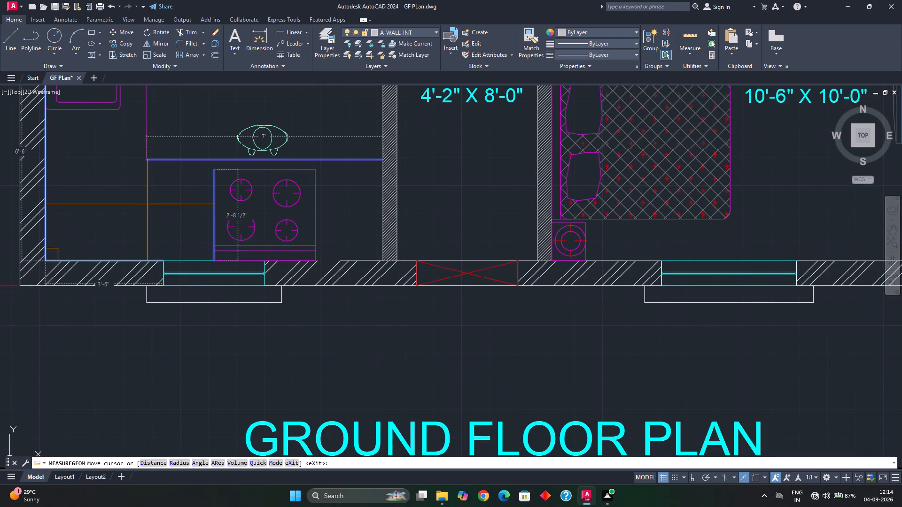
scroll(148, 205, down, 2)
middle_drag(152, 213, 165, 235)
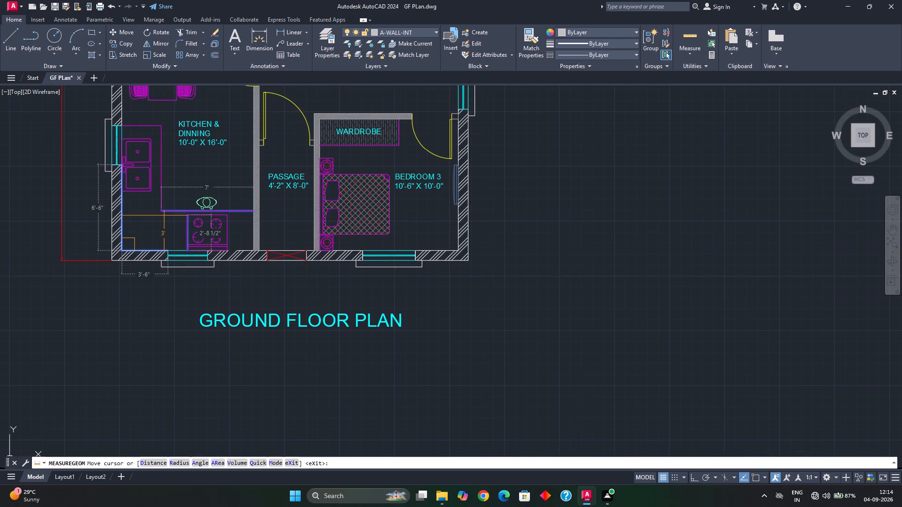
key(Escape)
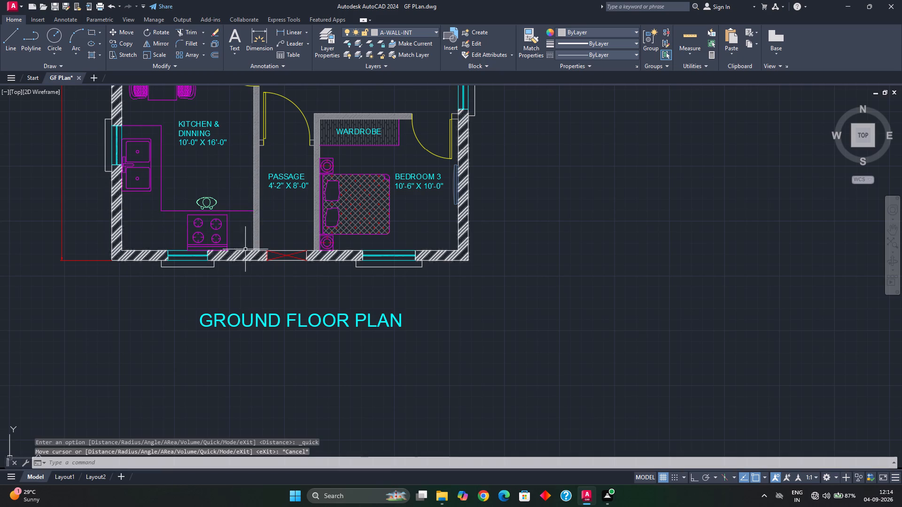
Extend the south wall's short inner line westward from the passage wall to the kitchen stove, closing the gap.
scroll(242, 247, up, 3)
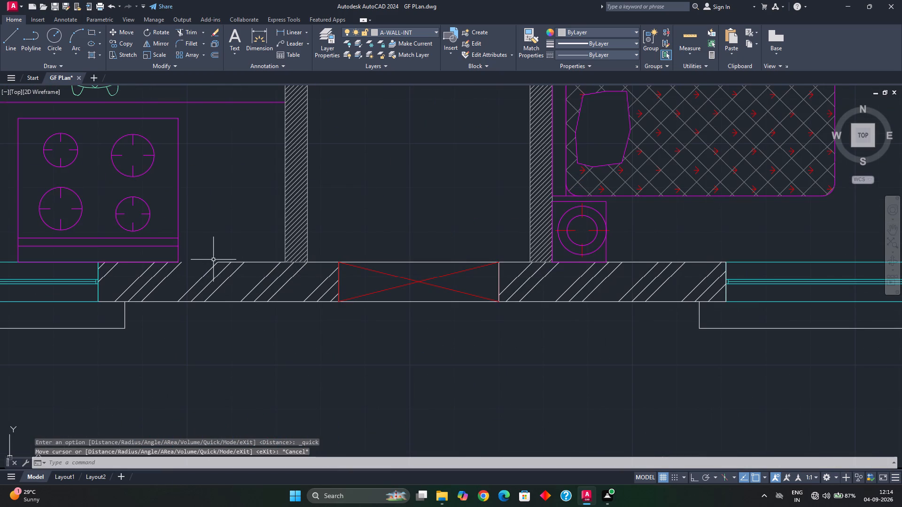
click(225, 262)
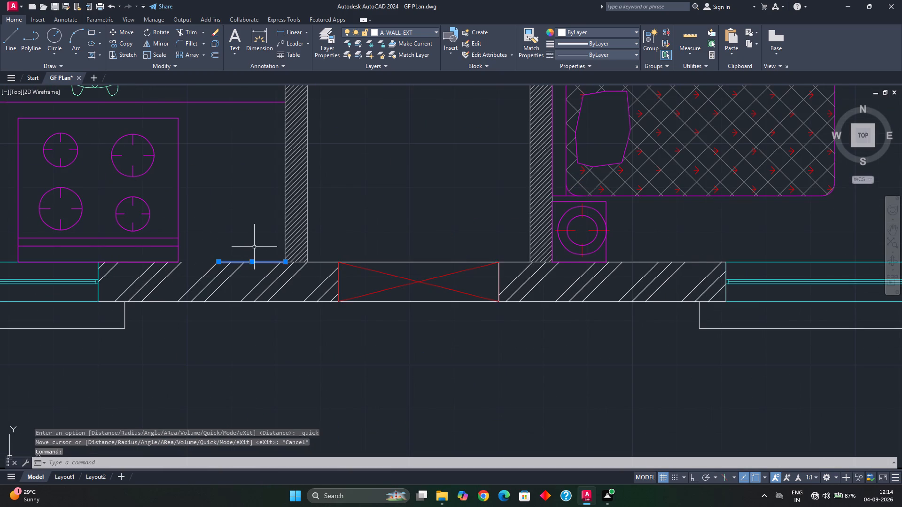
key(Escape)
key(e)
key(x)
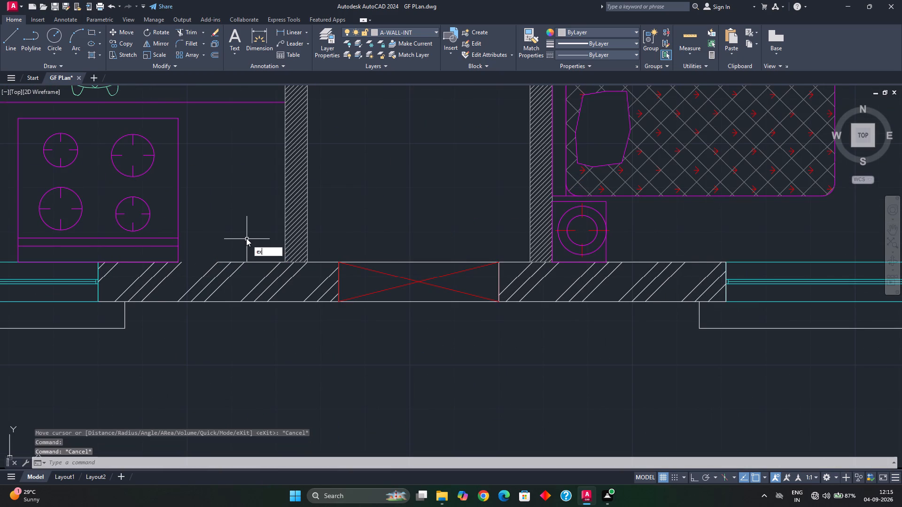
key(space)
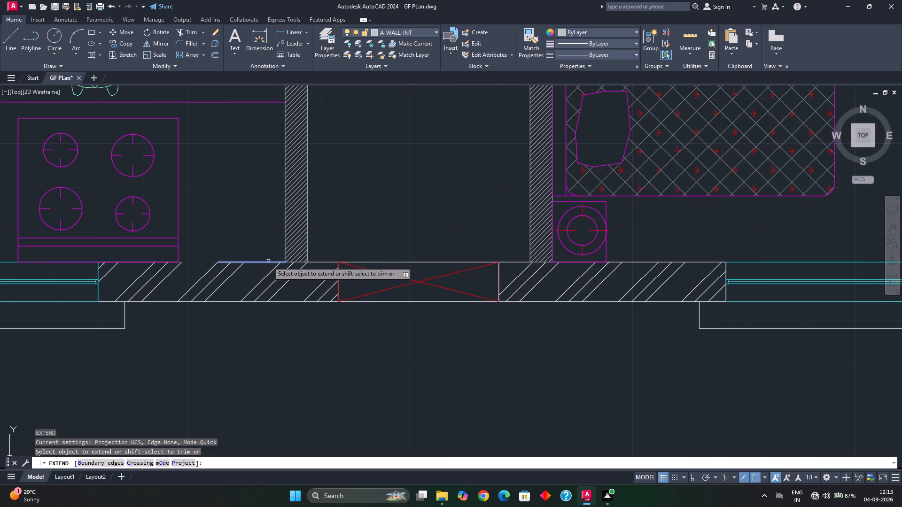
drag(225, 262, 196, 261)
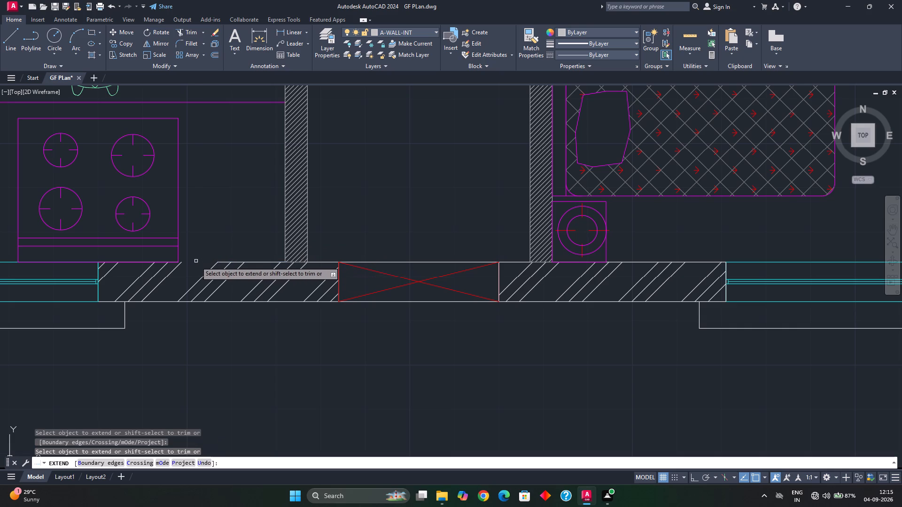
drag(196, 261, 216, 264)
click(226, 265)
click(221, 263)
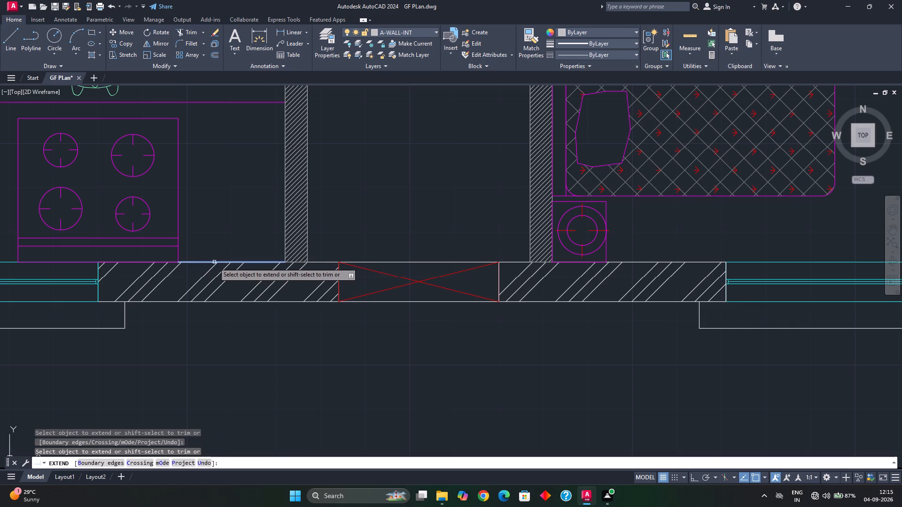
click(194, 263)
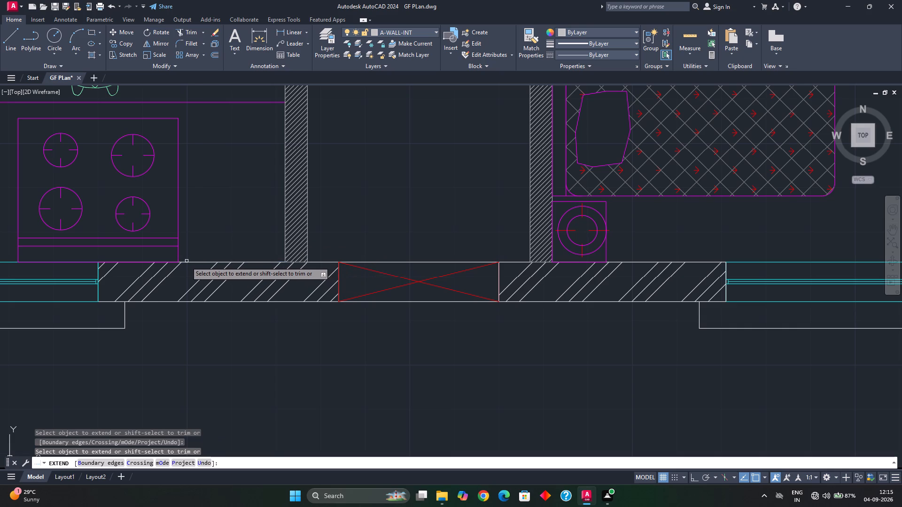
click(183, 263)
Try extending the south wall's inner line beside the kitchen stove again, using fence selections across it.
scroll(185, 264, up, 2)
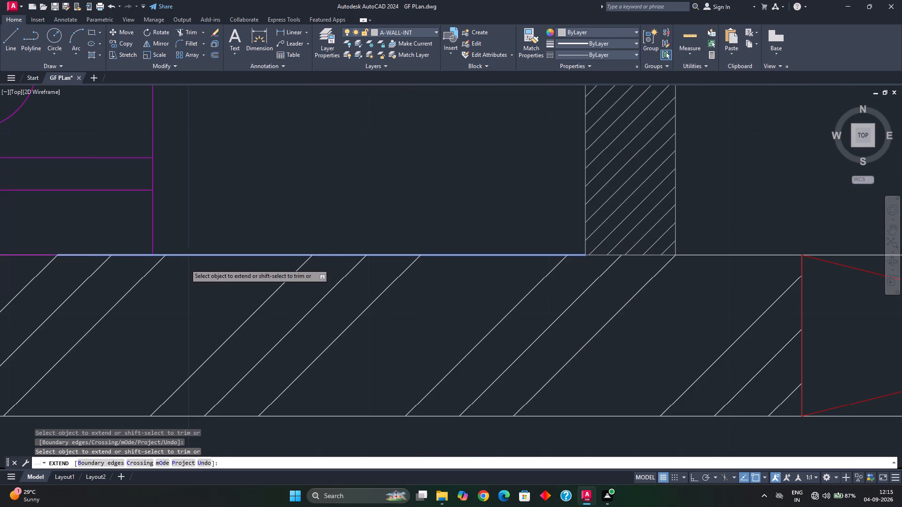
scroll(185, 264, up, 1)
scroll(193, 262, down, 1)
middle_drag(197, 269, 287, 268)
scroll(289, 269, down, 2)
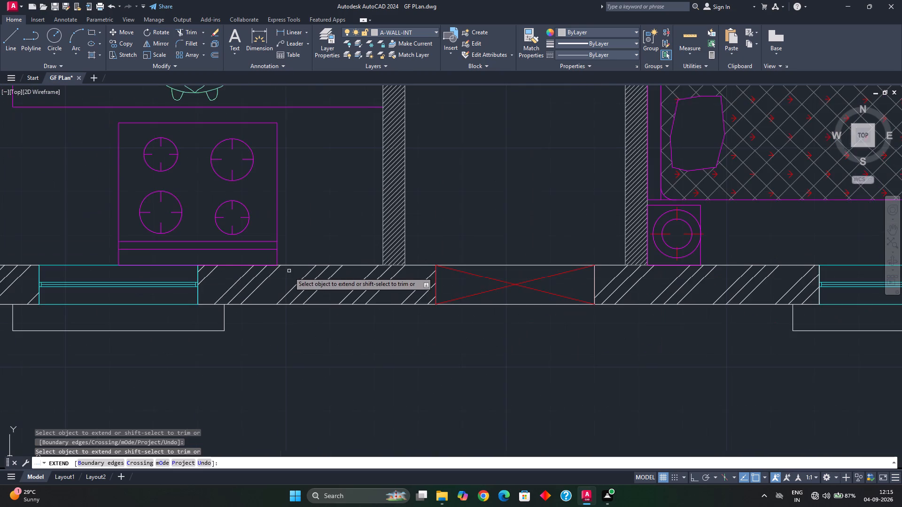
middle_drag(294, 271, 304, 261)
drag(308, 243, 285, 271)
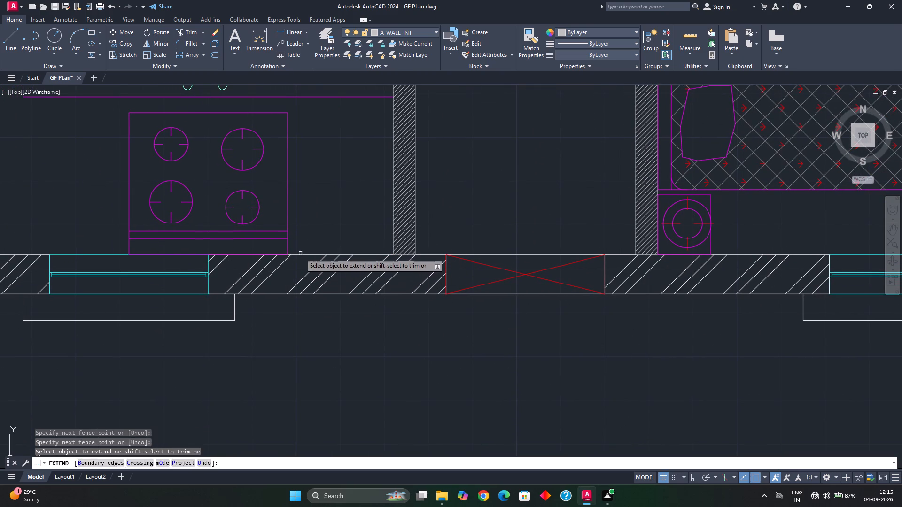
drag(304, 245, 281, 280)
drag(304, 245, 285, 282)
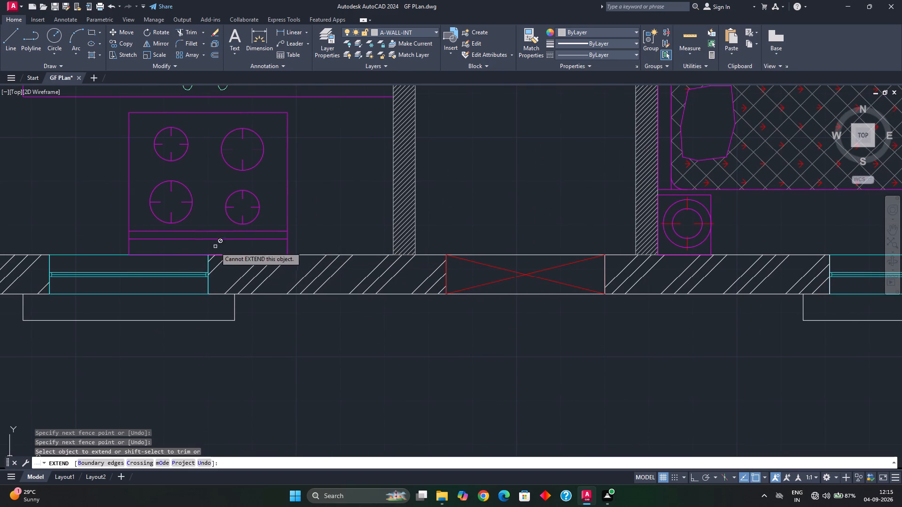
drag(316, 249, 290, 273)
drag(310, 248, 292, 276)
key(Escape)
Offset the west wall's inner line 2' eastward inside the new plan's north middle room.
scroll(300, 261, down, 1)
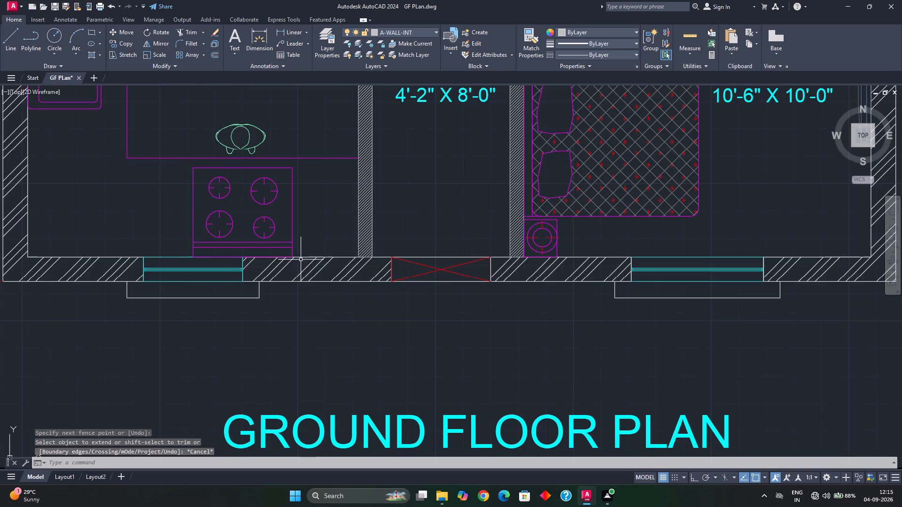
middle_drag(305, 243, 293, 240)
scroll(302, 249, down, 2)
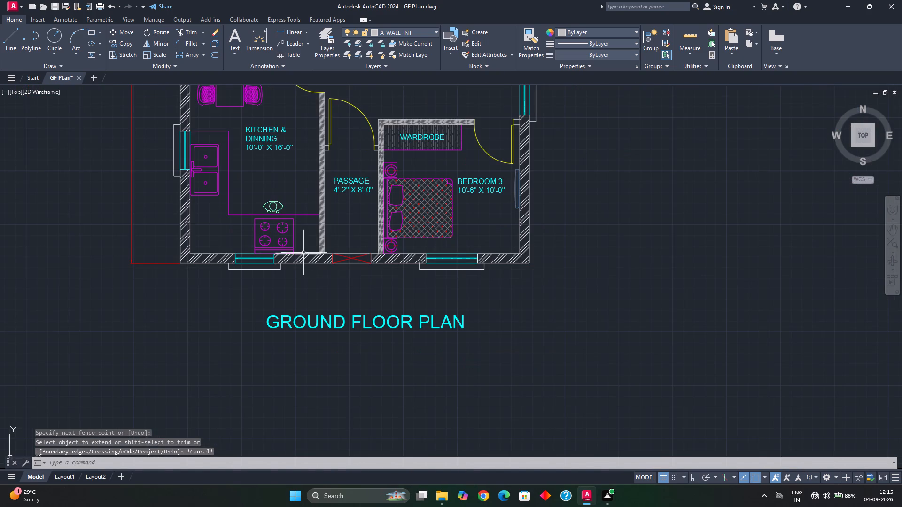
middle_drag(303, 253, 298, 266)
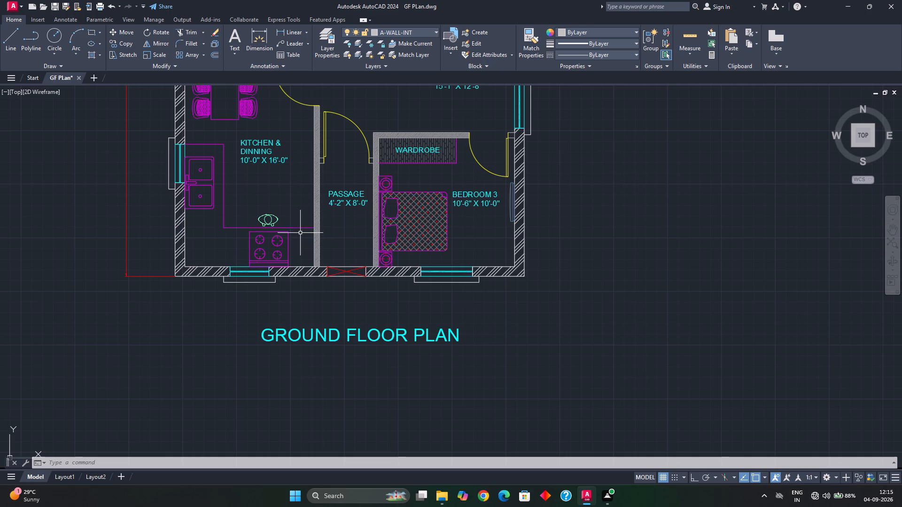
middle_drag(389, 209, 384, 238)
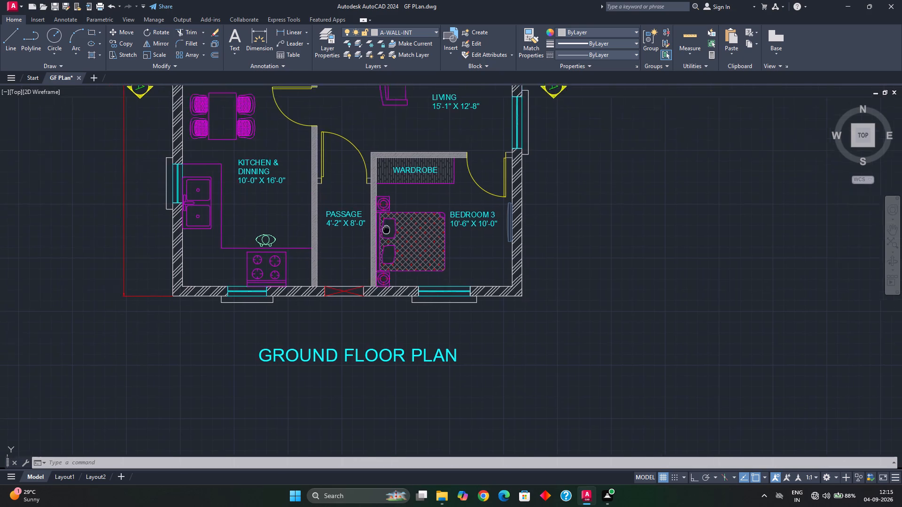
middle_drag(384, 238, 372, 308)
scroll(418, 276, down, 2)
middle_drag(496, 274, 291, 310)
middle_drag(508, 230, 494, 239)
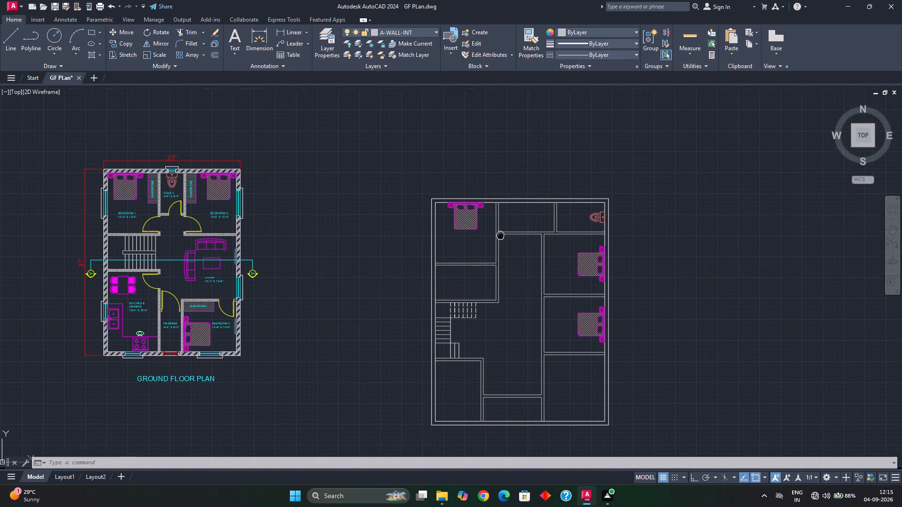
middle_drag(494, 239, 430, 259)
scroll(452, 242, up, 1)
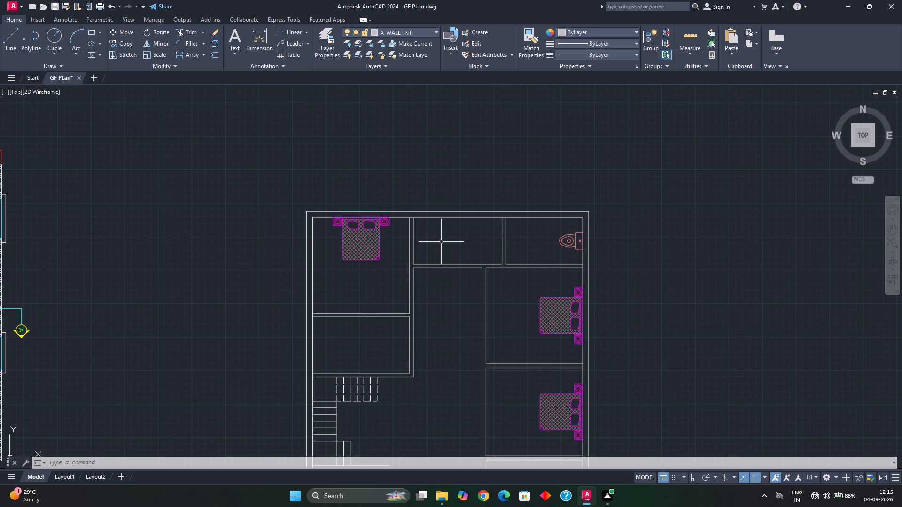
scroll(398, 227, up, 2)
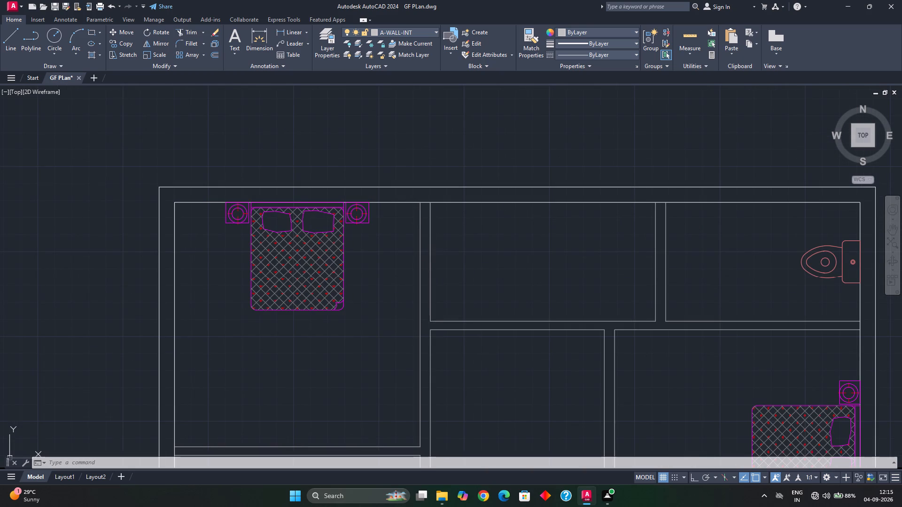
click(430, 250)
key(o)
key(Return)
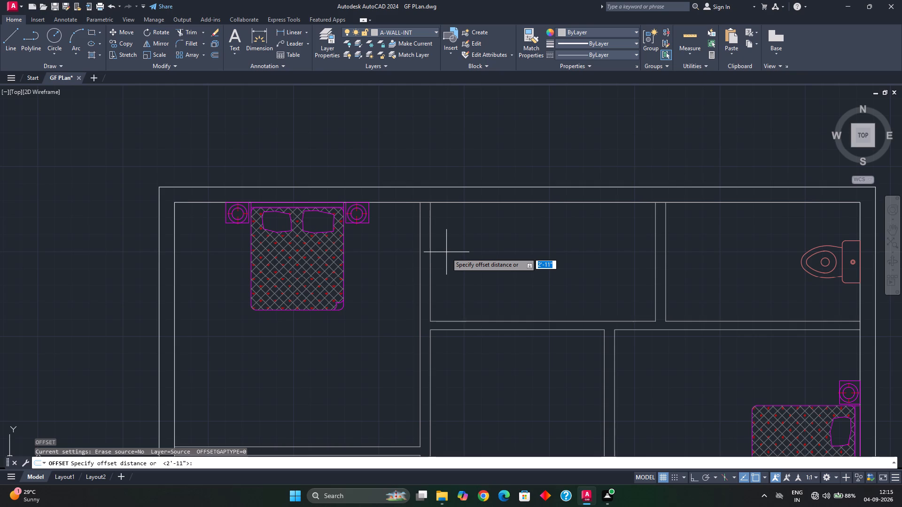
key(3)
key(apostrophe)
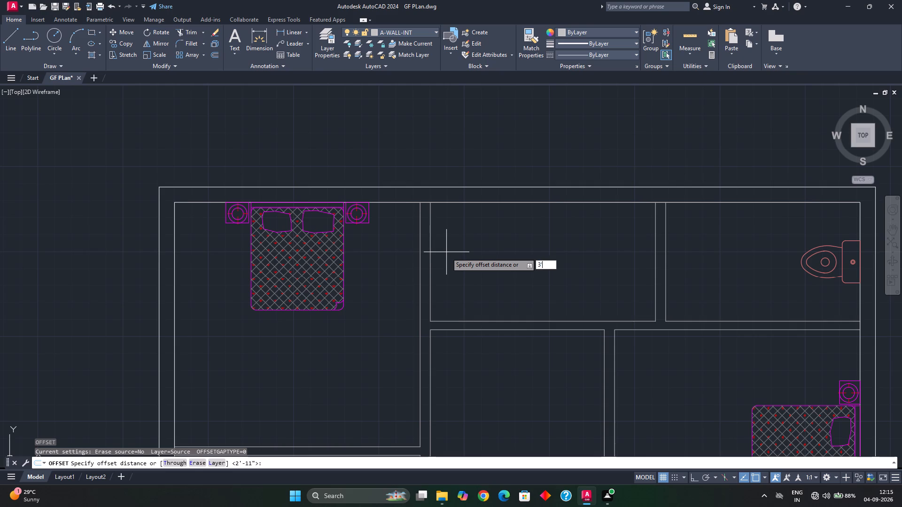
key(Return)
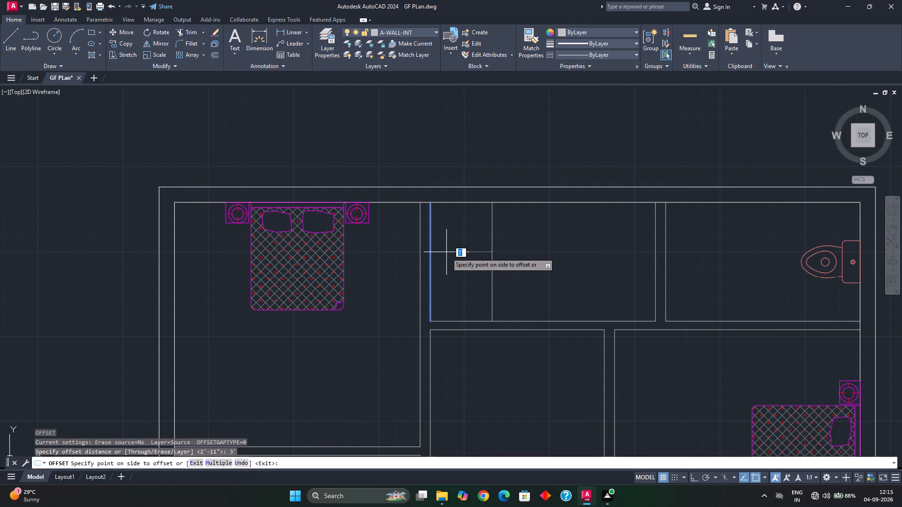
text(2')
key(Return)
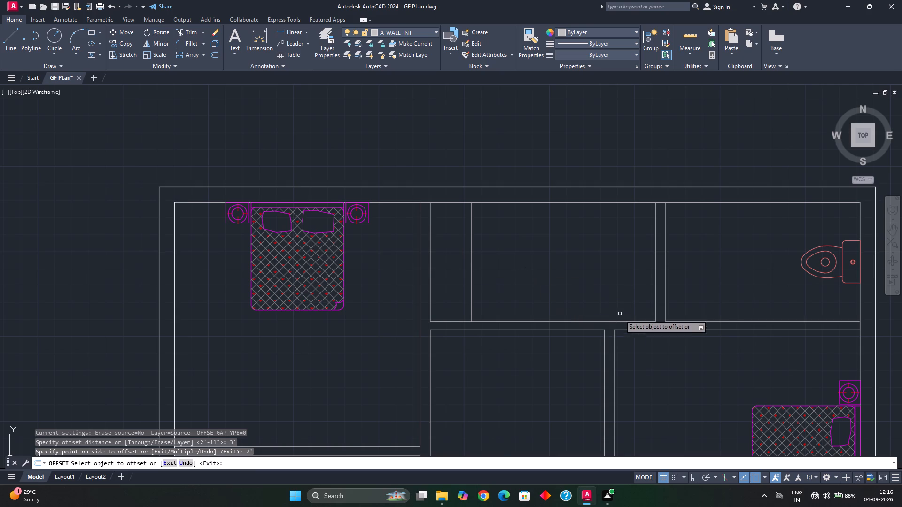
Copy the toilet fixture from the existing plan's TOILET into the empty space just east of that plan.
scroll(620, 315, down, 2)
middle_drag(173, 261, 348, 268)
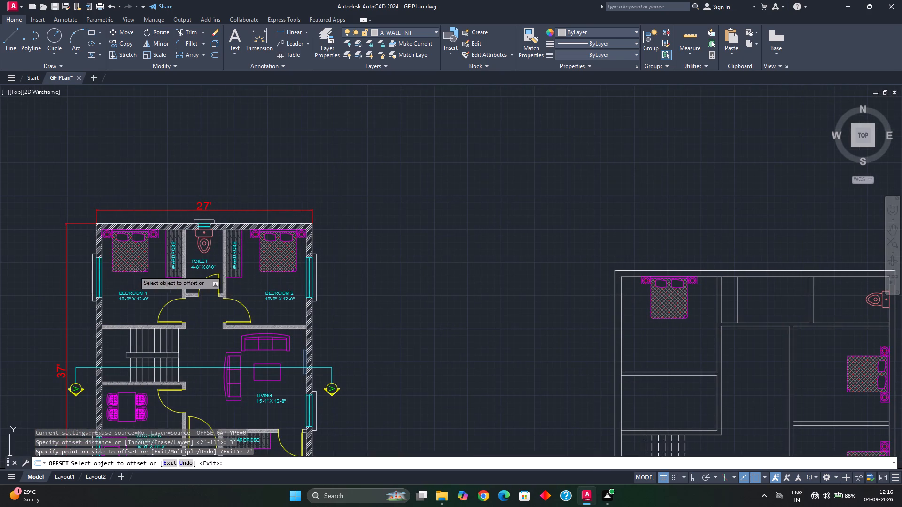
key(Escape)
scroll(199, 241, up, 3)
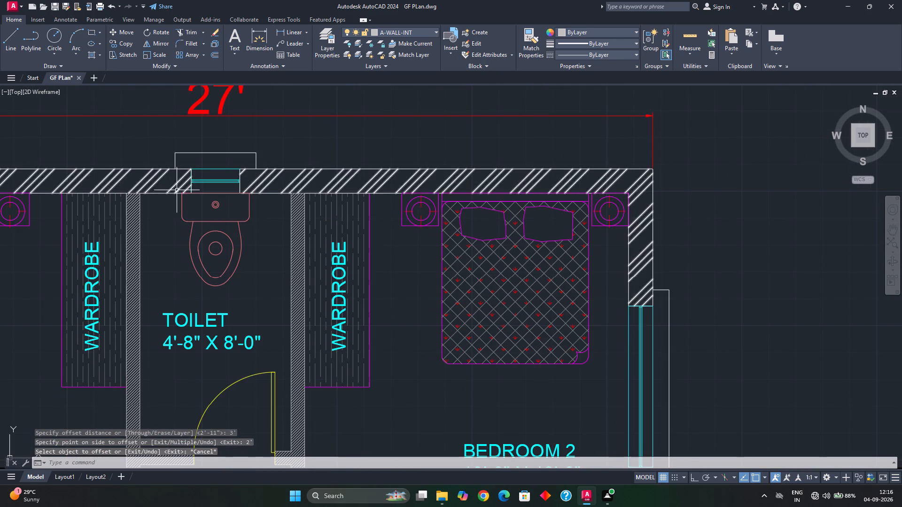
drag(178, 300, 178, 300)
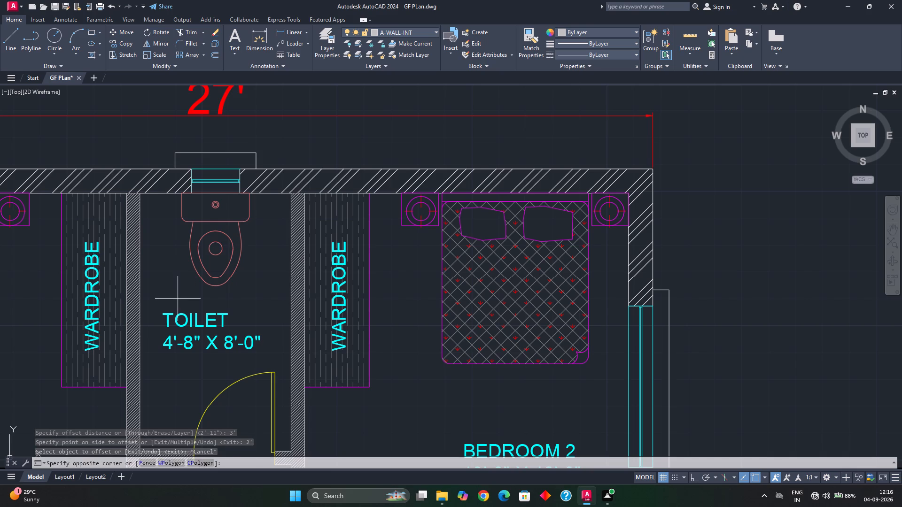
drag(178, 300, 235, 214)
click(168, 297)
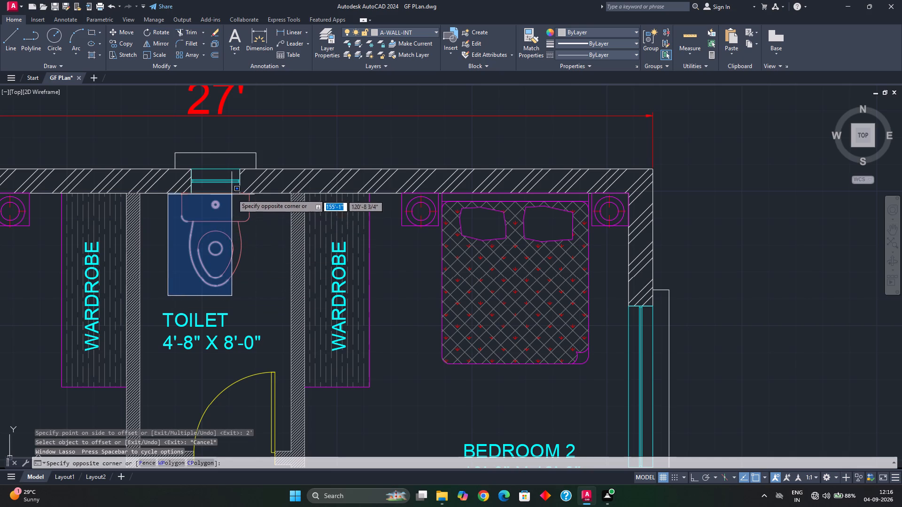
click(255, 190)
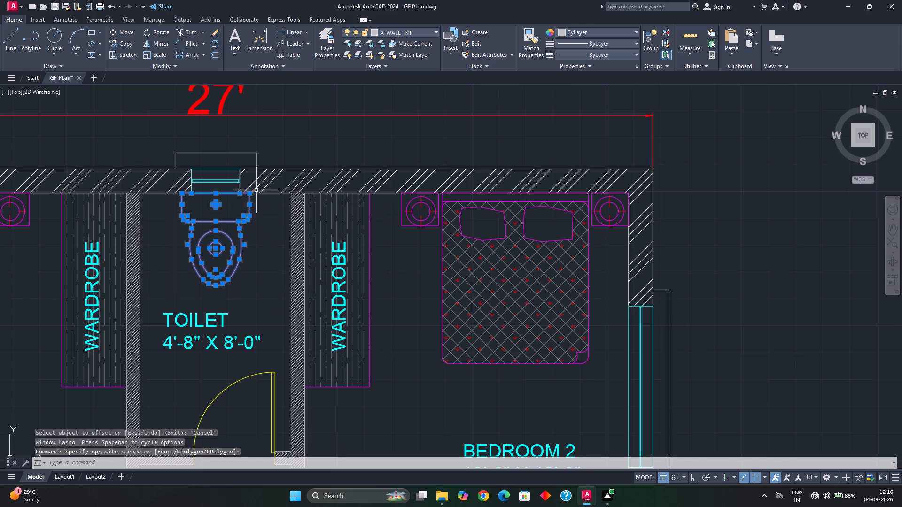
text(co)
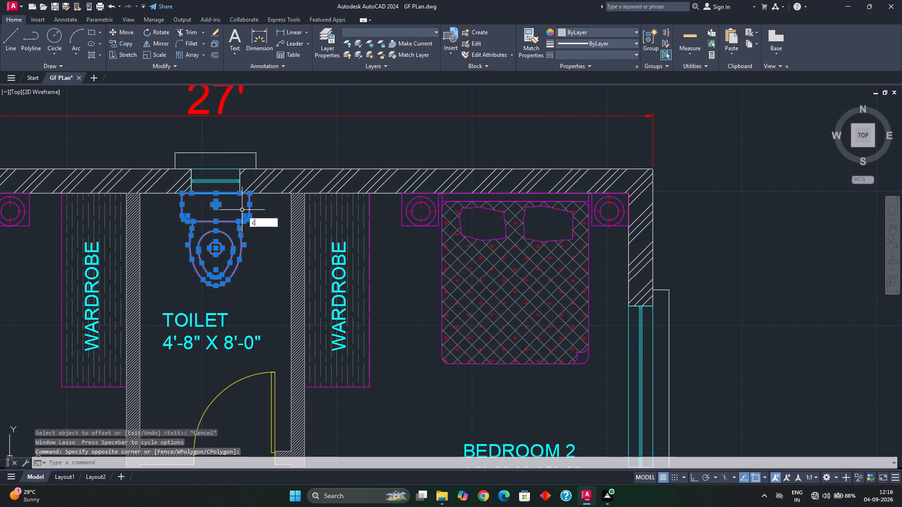
key(space)
click(218, 194)
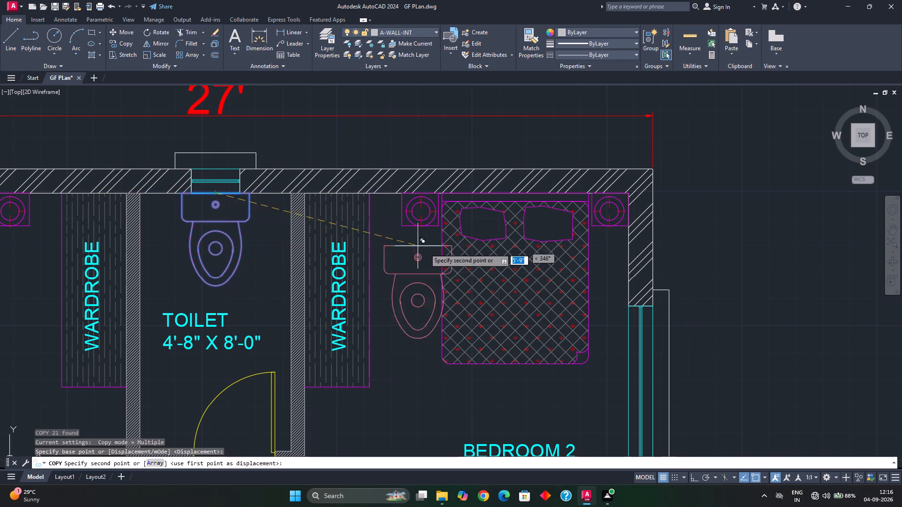
scroll(528, 248, down, 2)
middle_drag(621, 244, 496, 261)
click(581, 264)
key(Escape)
Erase the stray window line overlapping the back edge of the copied toilet's tank.
scroll(574, 276, up, 3)
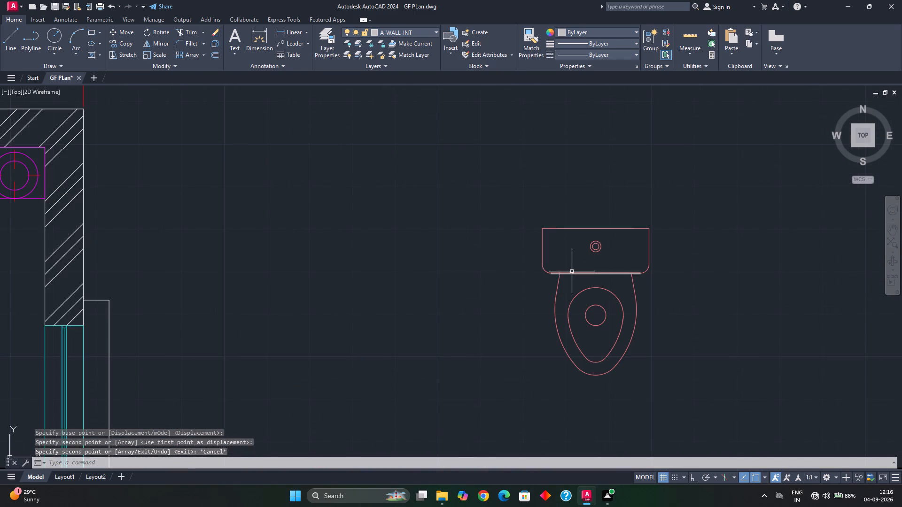
click(560, 219)
click(630, 238)
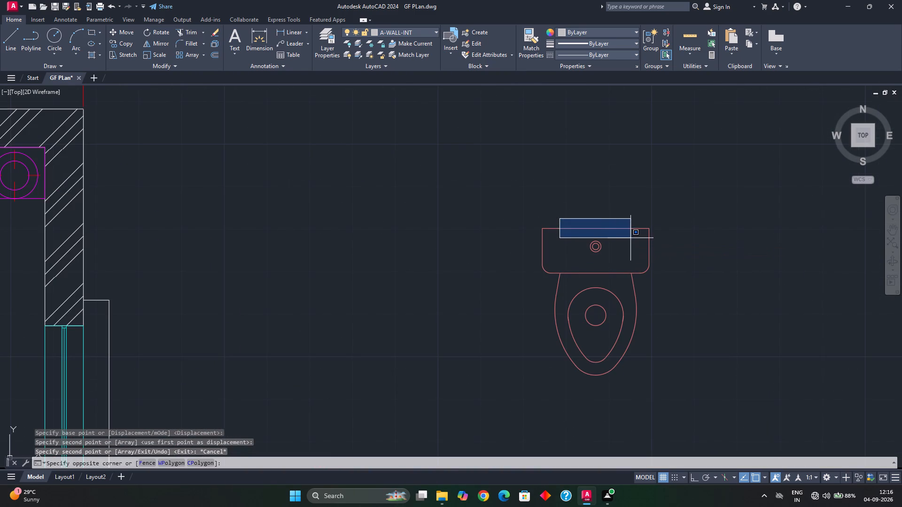
click(591, 229)
key(Escape)
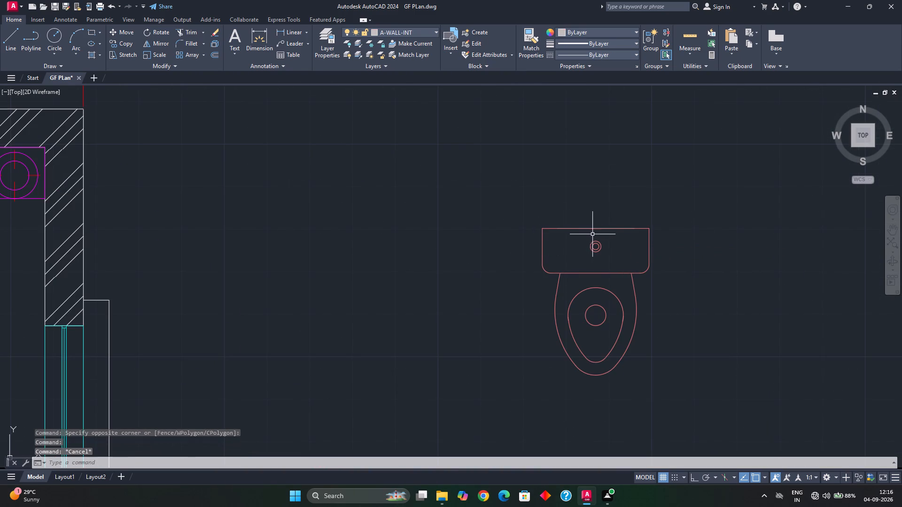
scroll(593, 233, up, 1)
middle_click(593, 233)
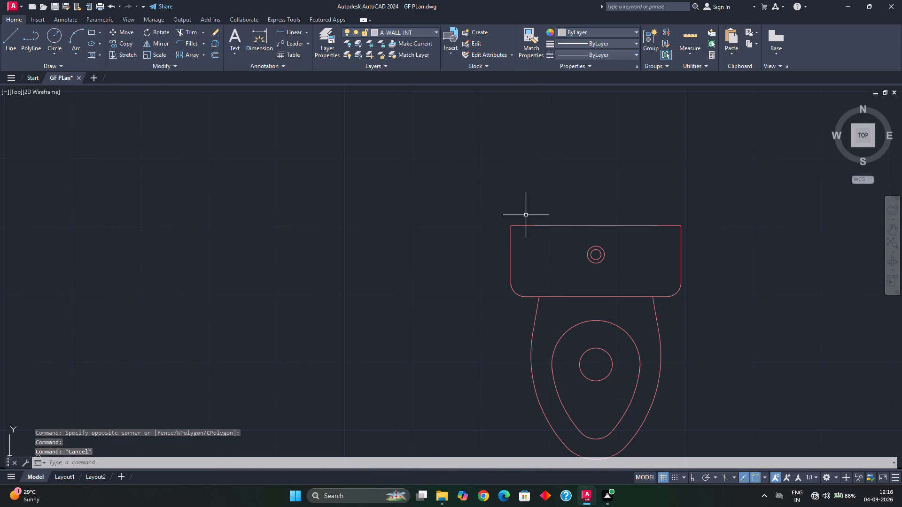
drag(526, 215, 608, 241)
key(Escape)
click(528, 216)
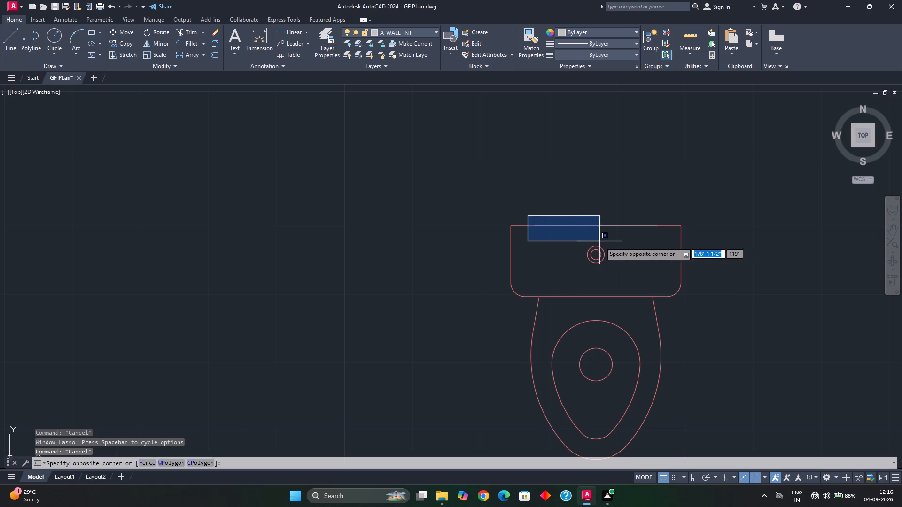
click(666, 239)
key(Delete)
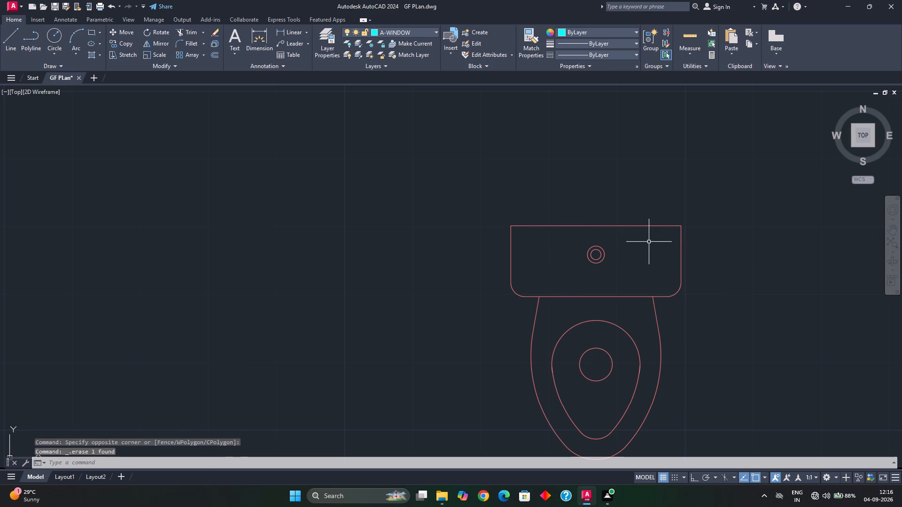
Move the copied toilet by its tank's back midpoint to where the 2' offset line meets the north wall in the new plan's north middle room.
click(443, 181)
middle_drag(608, 387, 573, 251)
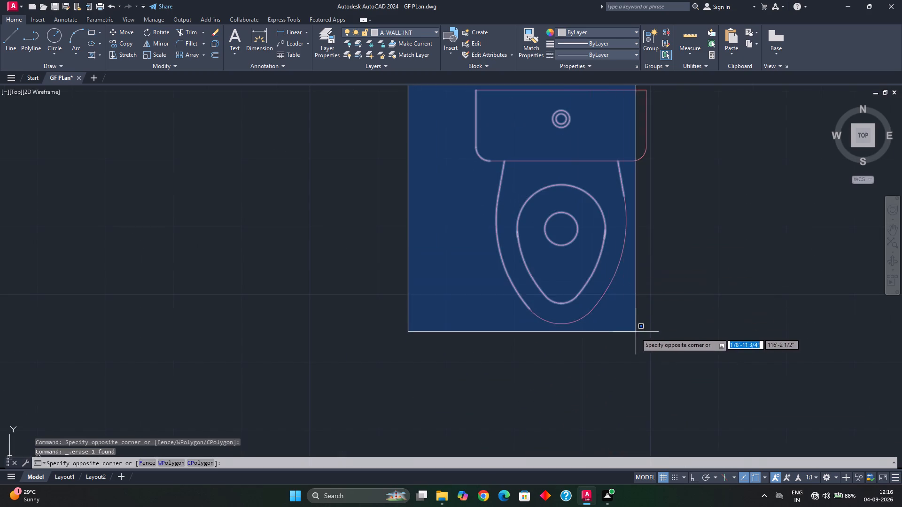
drag(647, 351, 658, 345)
click(659, 345)
middle_drag(664, 260, 564, 333)
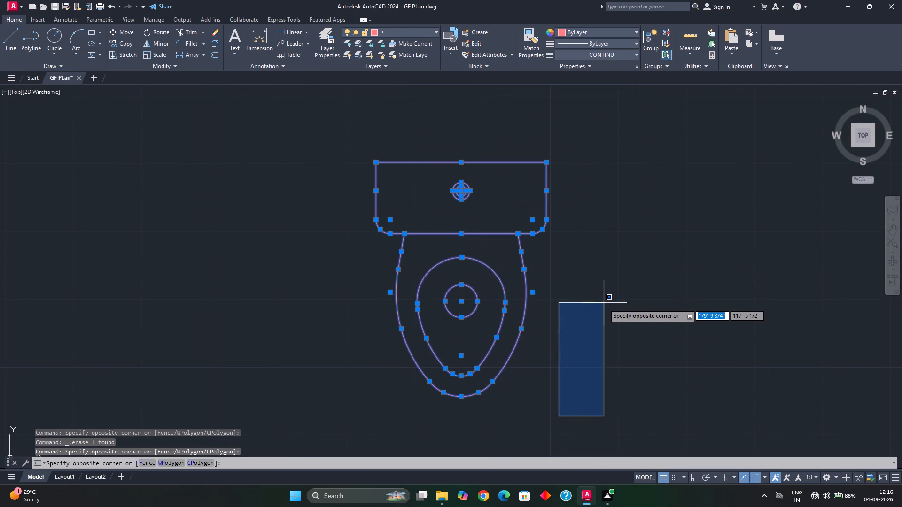
key(m)
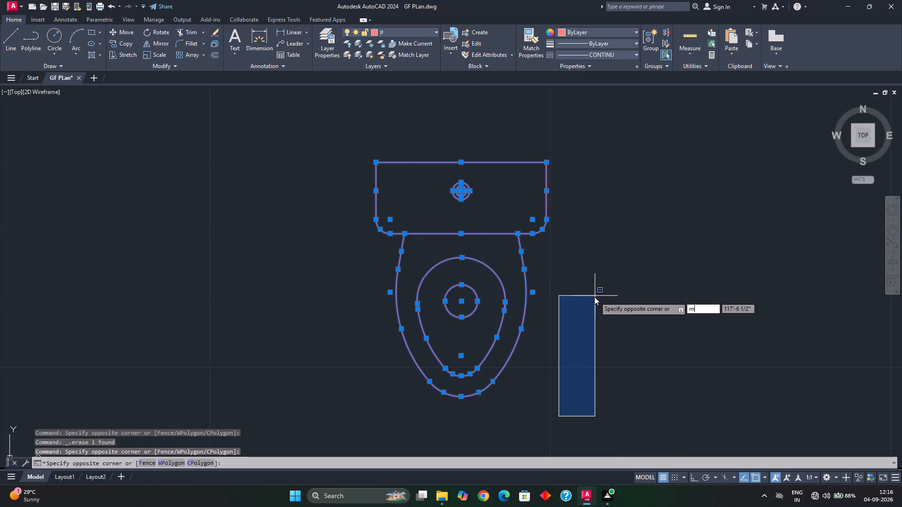
key(space)
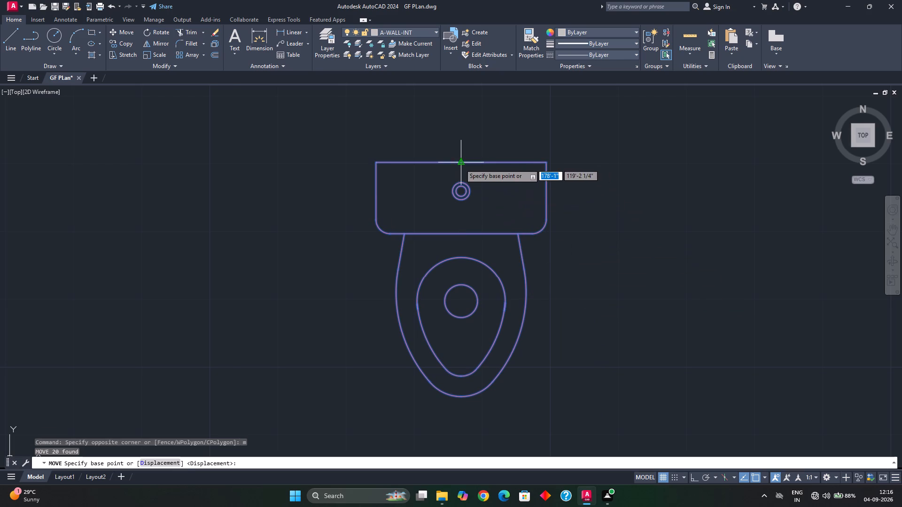
click(460, 164)
scroll(617, 282, down, 3)
middle_drag(675, 268, 593, 298)
scroll(649, 284, down, 1)
middle_drag(676, 290, 408, 297)
middle_drag(549, 327, 356, 228)
scroll(606, 264, up, 3)
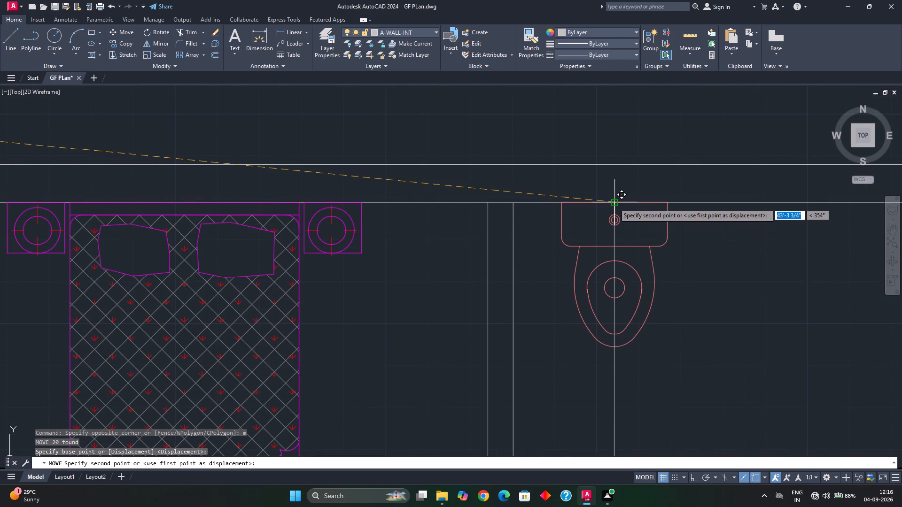
click(614, 203)
key(Escape)
Erase the vertical offset guide line running through the toilet in the north middle room.
middle_drag(637, 367, 616, 318)
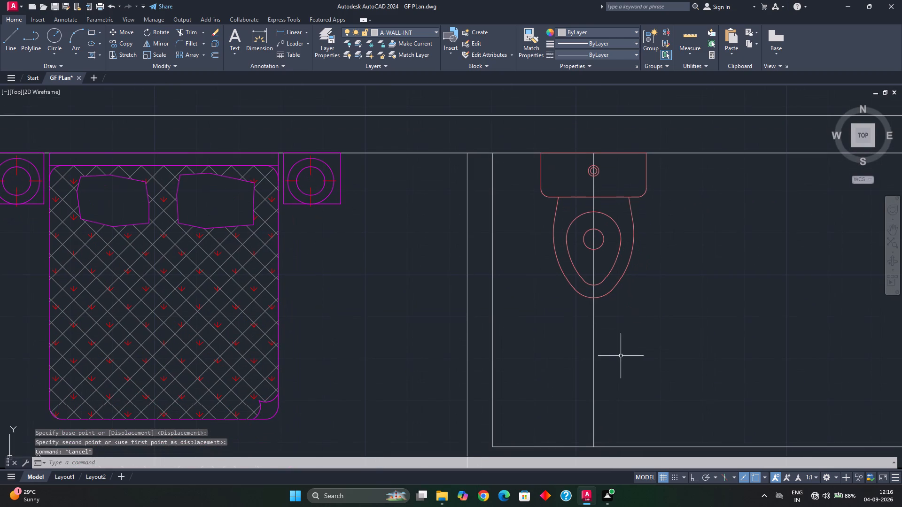
click(611, 354)
click(545, 366)
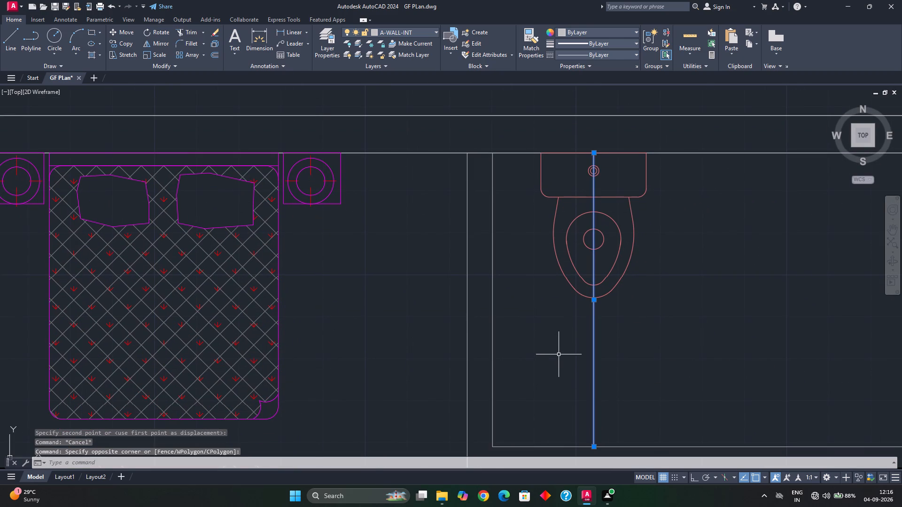
key(Delete)
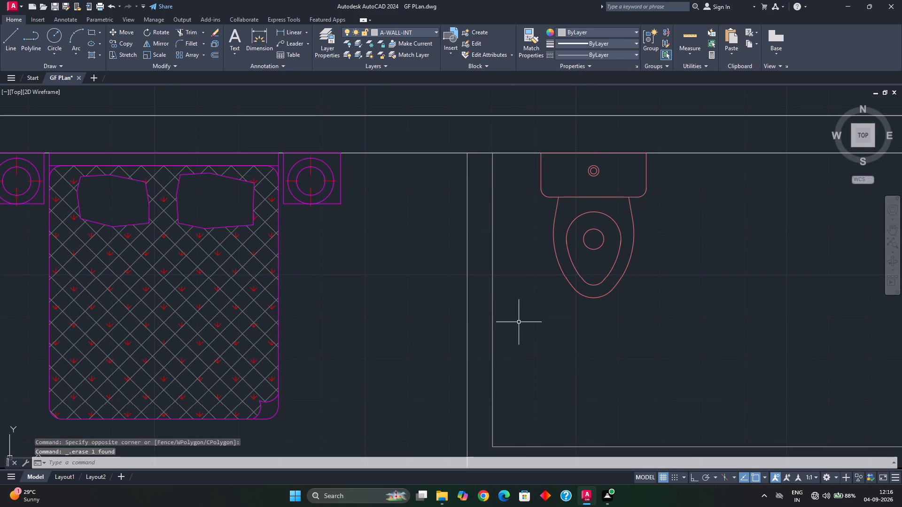
Offset the east face line of the southwest room's wall 1' eastward into the central hall, above the south middle room.
scroll(539, 353, down, 1)
middle_drag(564, 361, 566, 326)
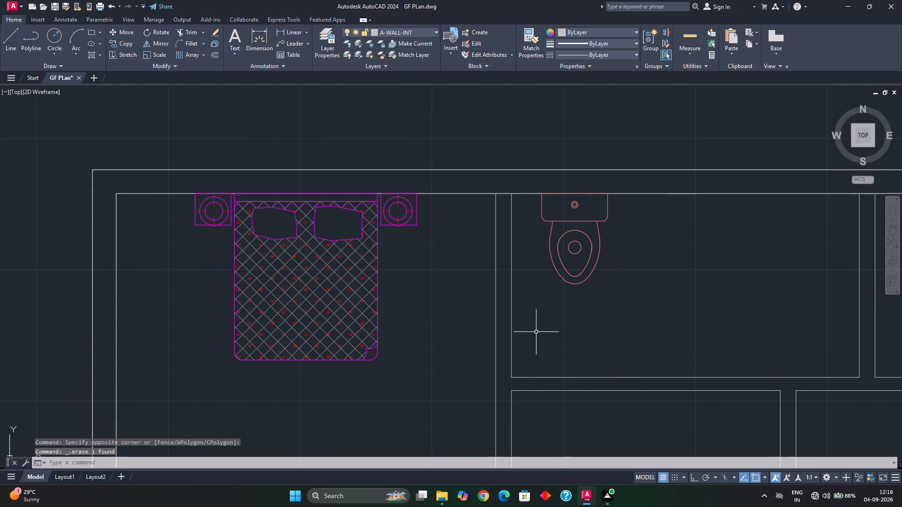
middle_drag(568, 350, 568, 318)
middle_drag(591, 329, 560, 229)
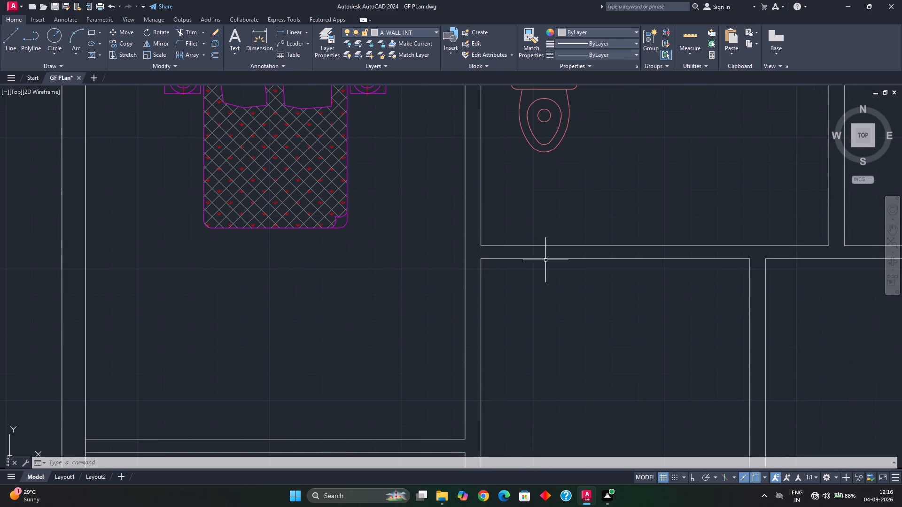
scroll(553, 280, down, 2)
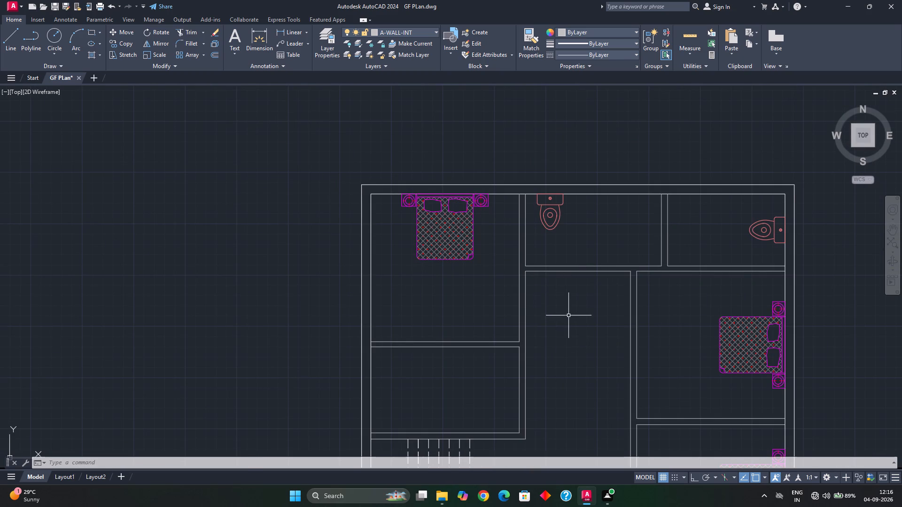
middle_drag(568, 316, 552, 284)
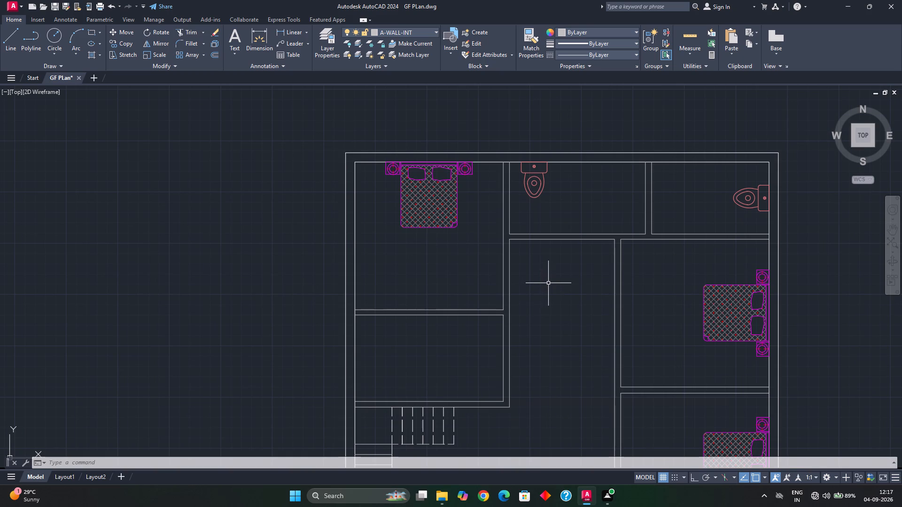
middle_drag(567, 302, 582, 179)
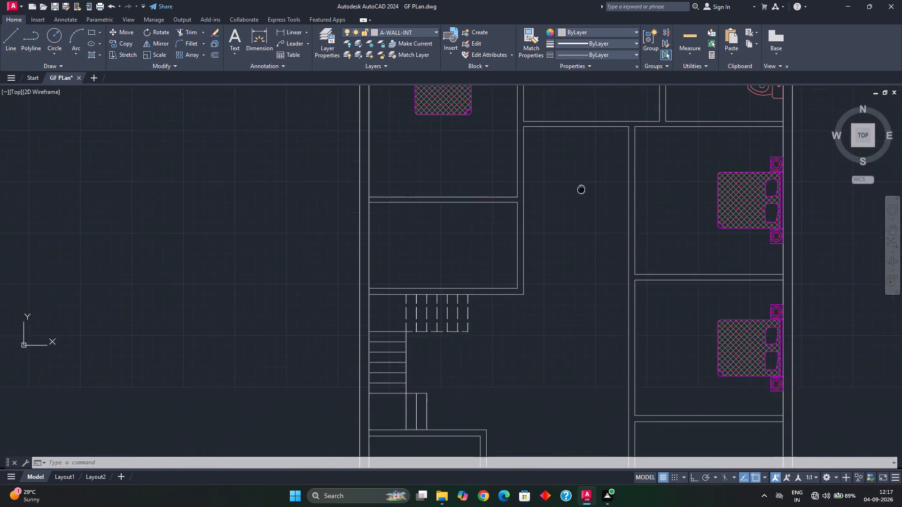
middle_drag(582, 179, 583, 173)
middle_drag(586, 307, 581, 153)
middle_drag(551, 315, 556, 292)
scroll(485, 339, up, 1)
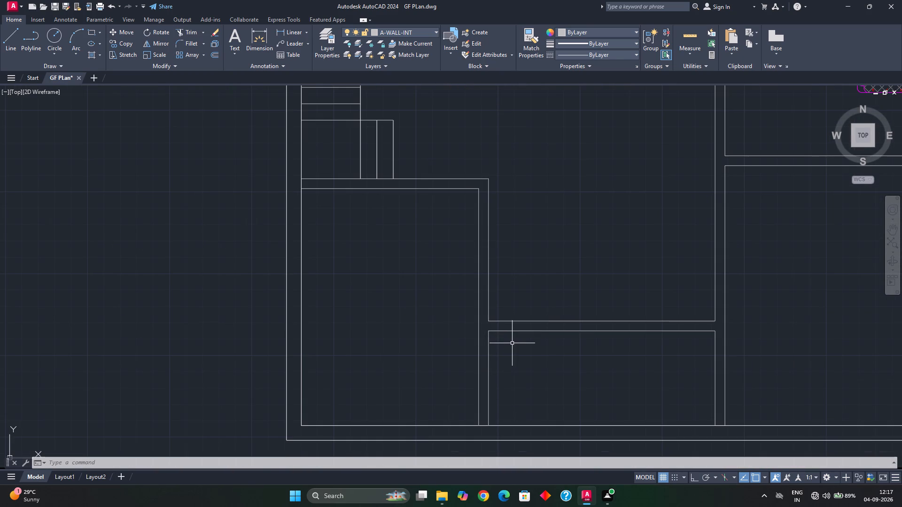
middle_drag(509, 344, 529, 334)
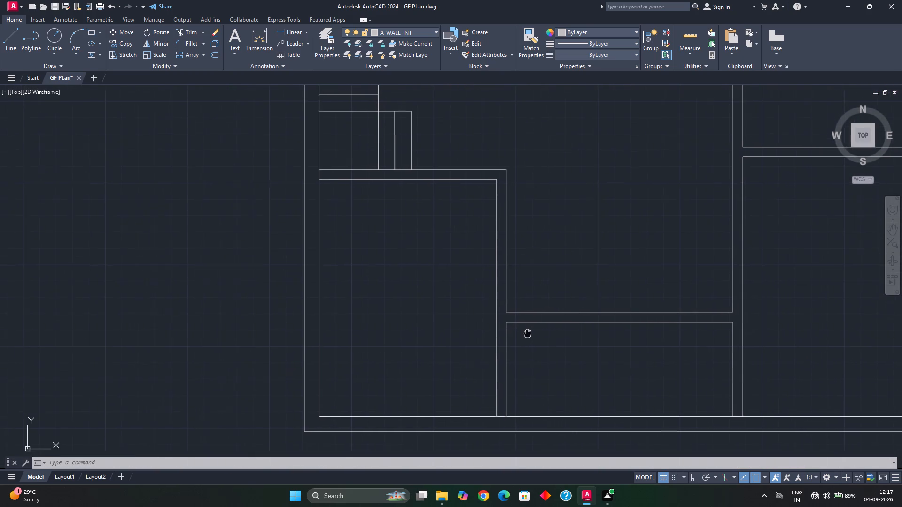
middle_drag(529, 334, 529, 334)
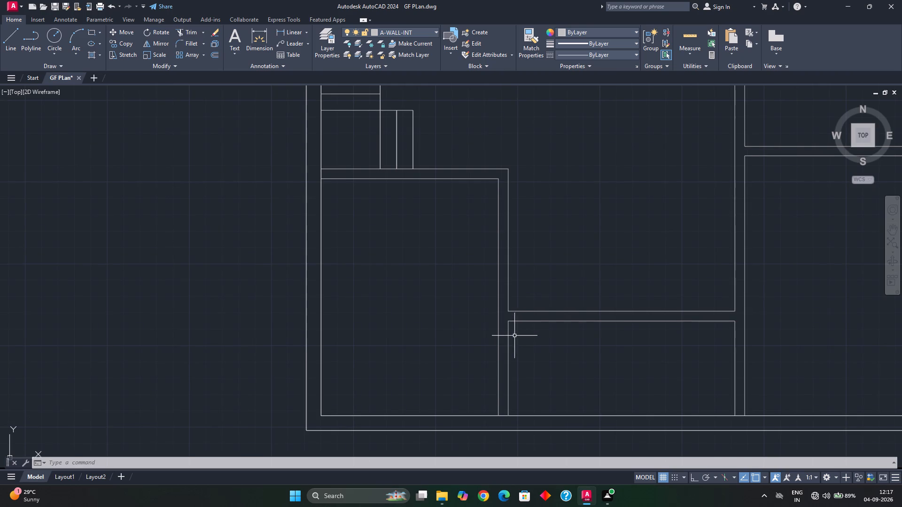
scroll(507, 338, up, 1)
middle_drag(507, 338, 509, 319)
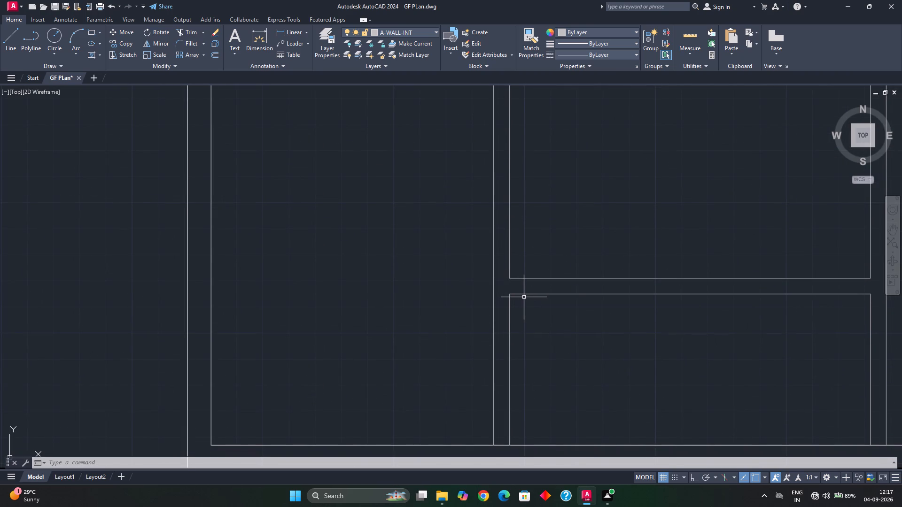
scroll(537, 292, up, 1)
middle_drag(537, 292, 527, 293)
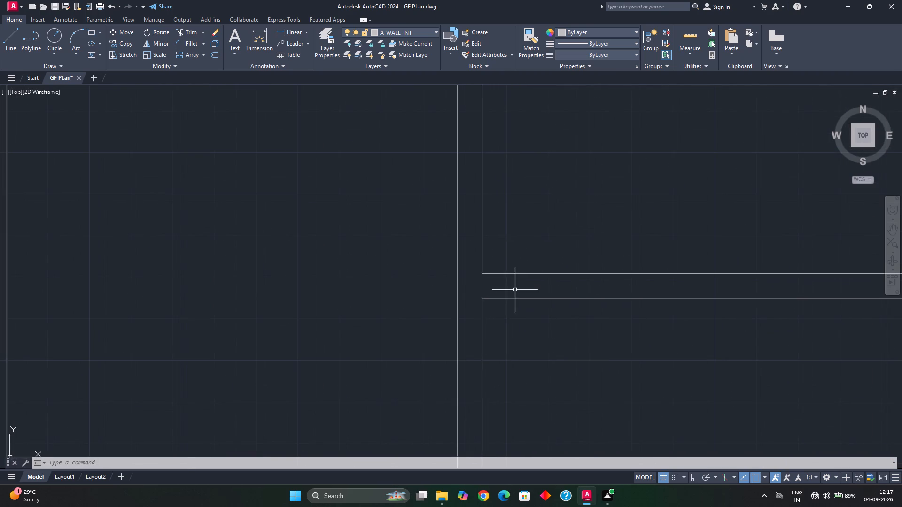
click(483, 251)
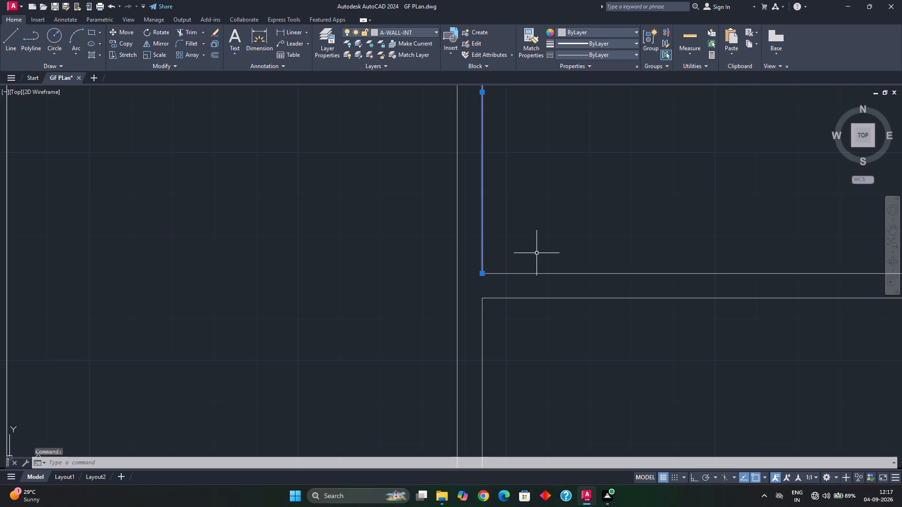
key(o)
key(Return)
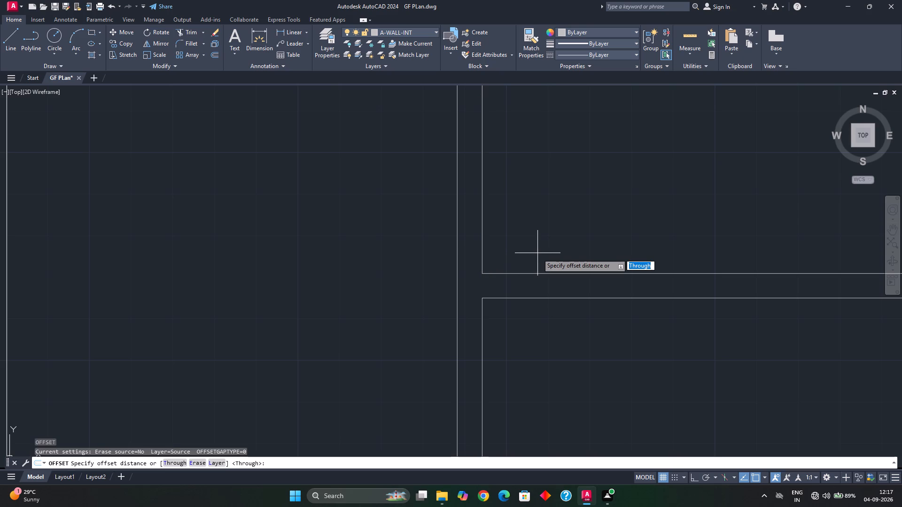
key(1)
key(apostrophe)
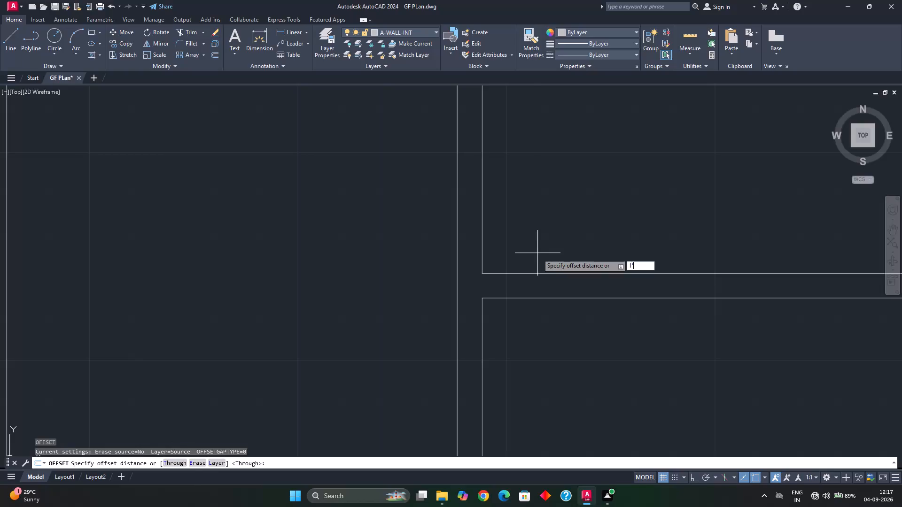
key(Return)
click(537, 253)
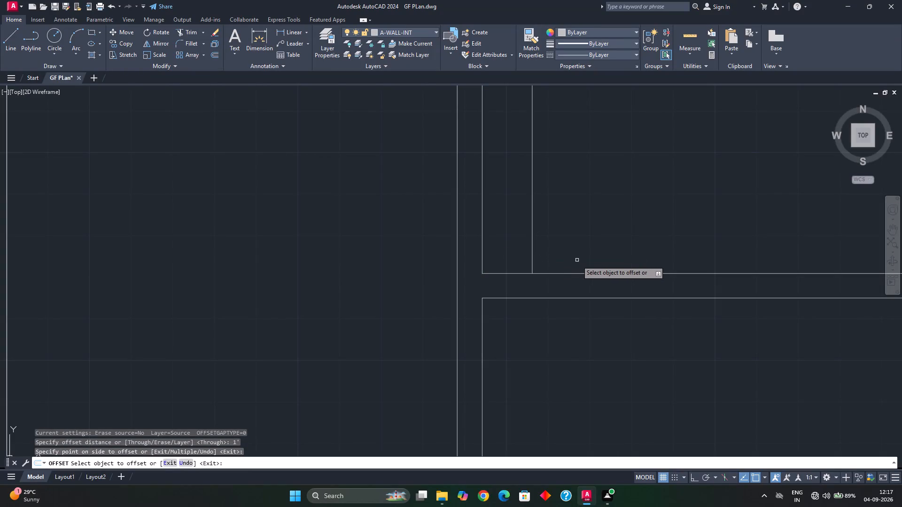
Extend the 1' offset line south across the thickness of the south middle room's north wall.
scroll(574, 252, down, 2)
key(Escape)
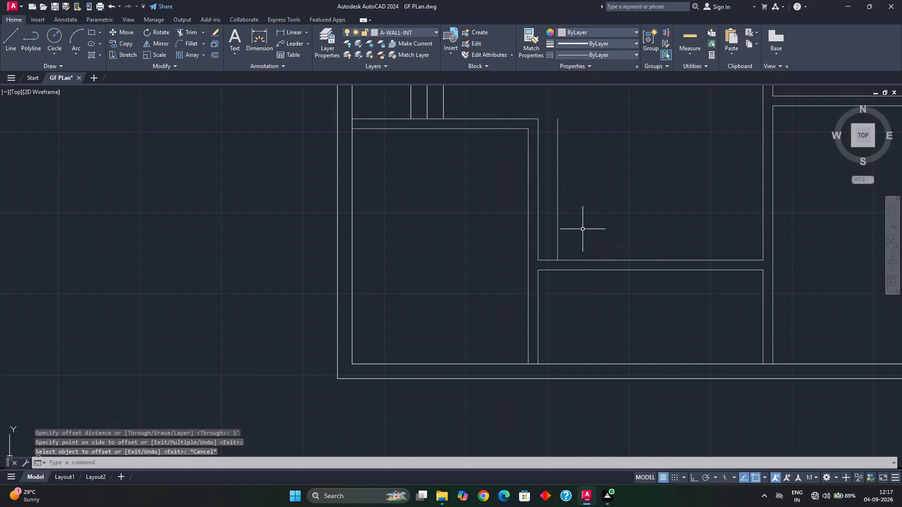
text(rx)
key(space)
key(Escape)
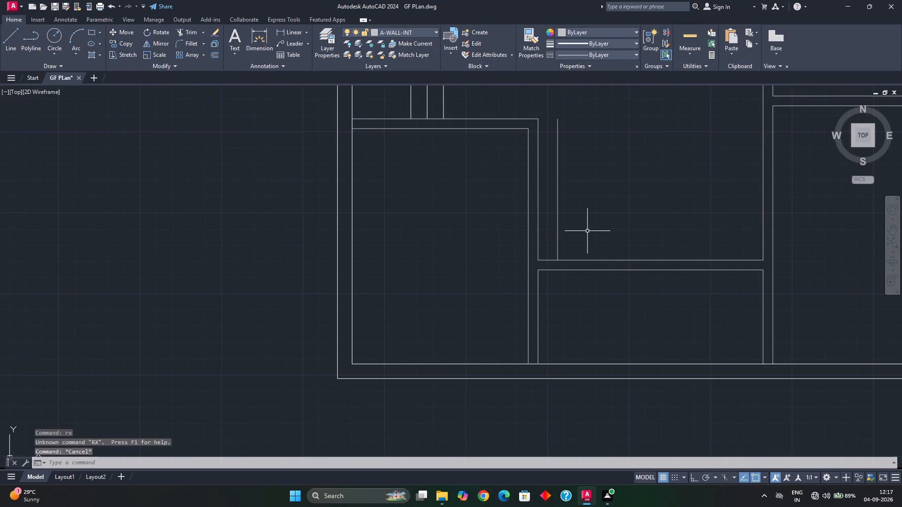
key(e)
key(x)
key(space)
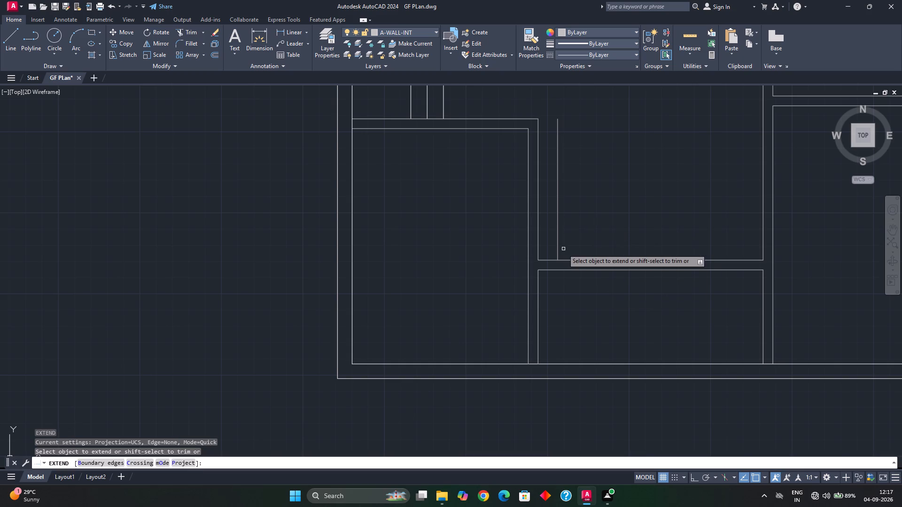
click(556, 243)
key(Escape)
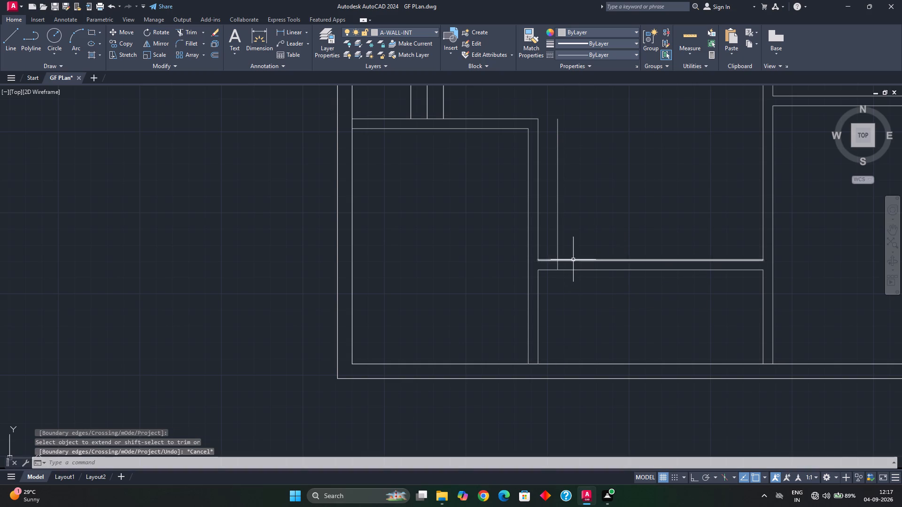
Trim the offset line's portion in the central hall, leaving a door jamb line within the south middle room's north wall.
key(t)
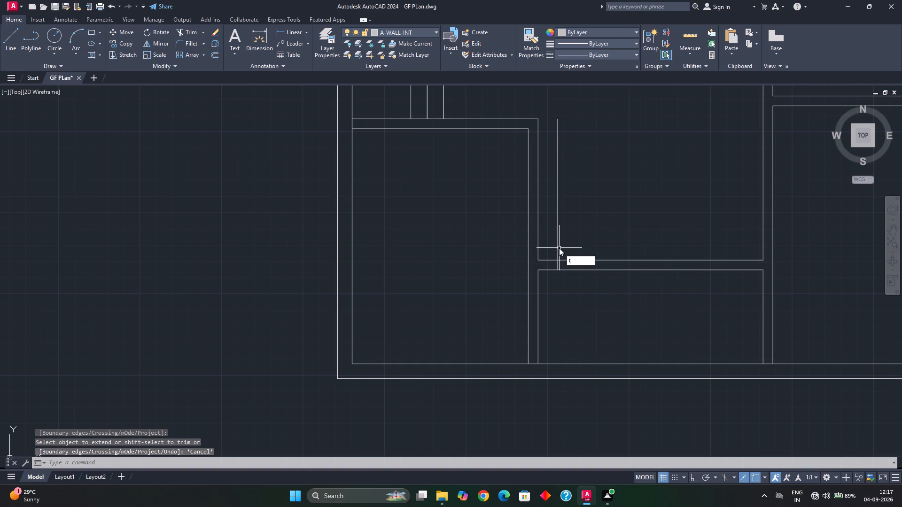
text(r)
key(space)
click(558, 253)
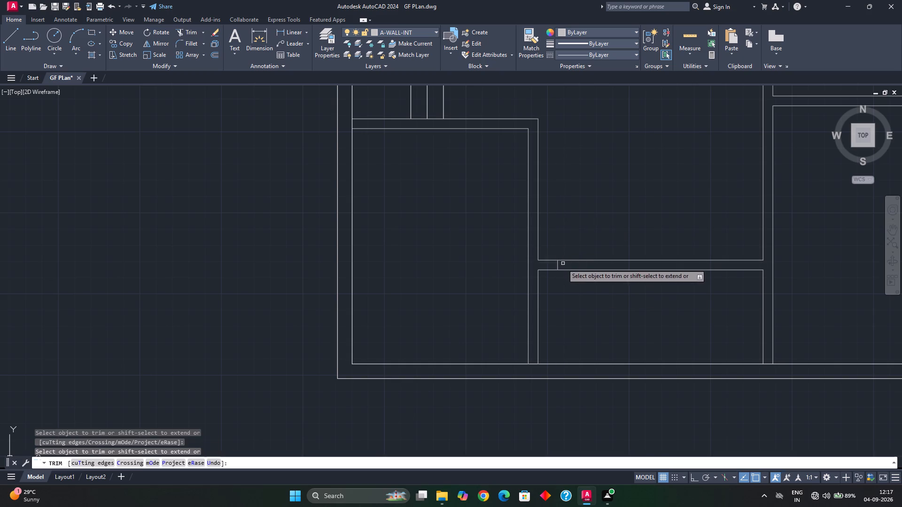
key(Escape)
key(Escape)
Offset the jamb line in the south middle room's north wall 3'6" eastward.
click(559, 265)
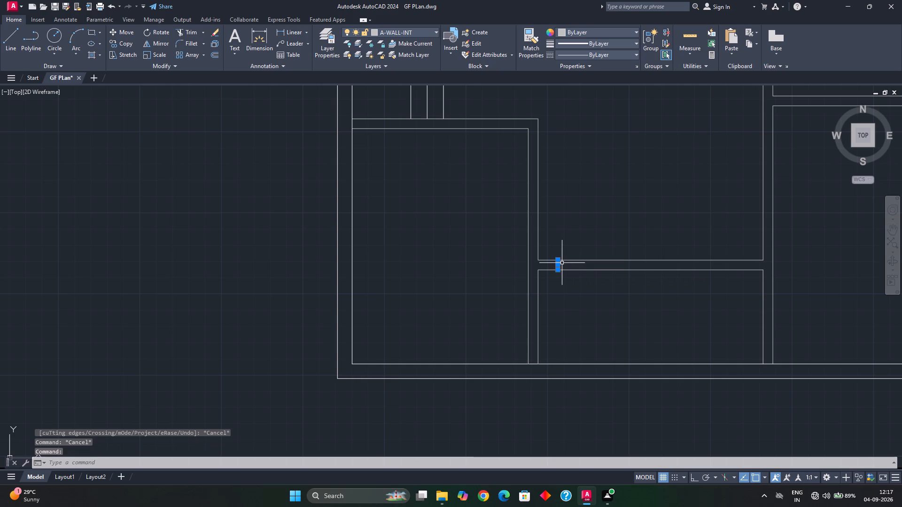
key(0)
key(Return)
key(Escape)
key(Escape)
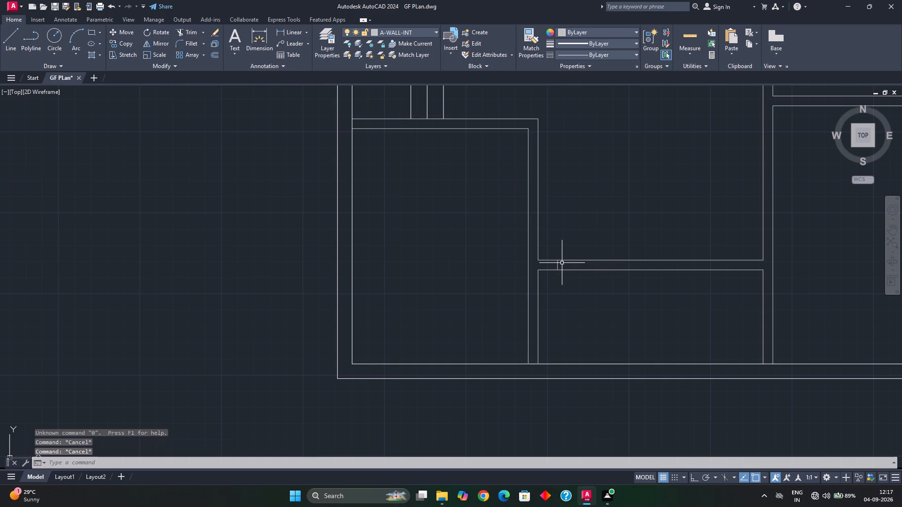
key(o)
key(Return)
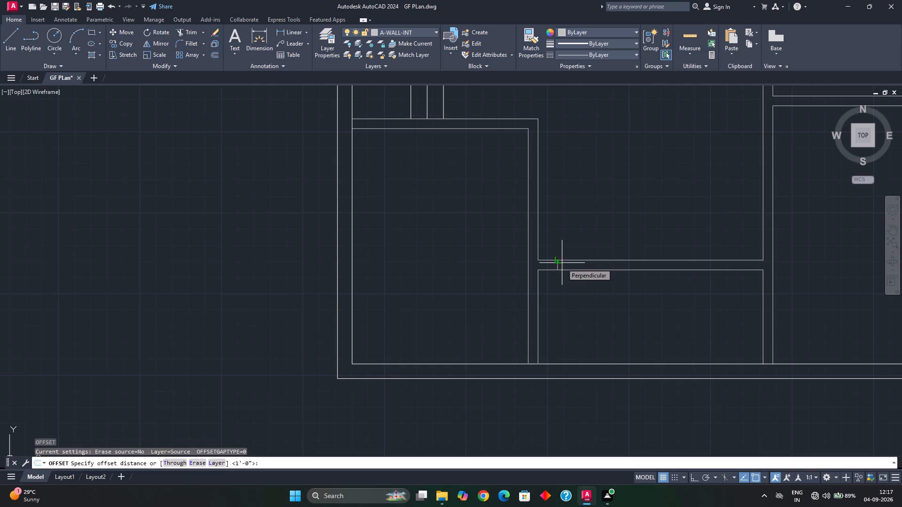
text(3'6")
key(Return)
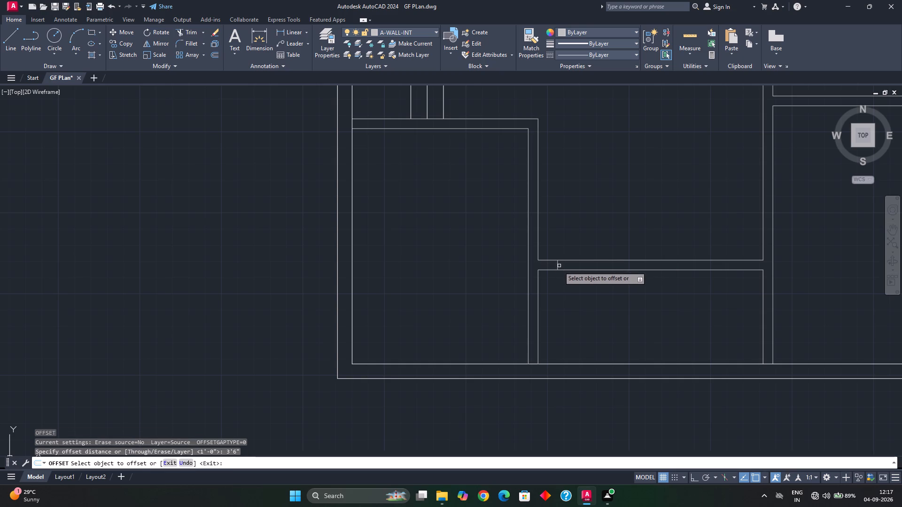
click(557, 266)
click(580, 266)
key(Escape)
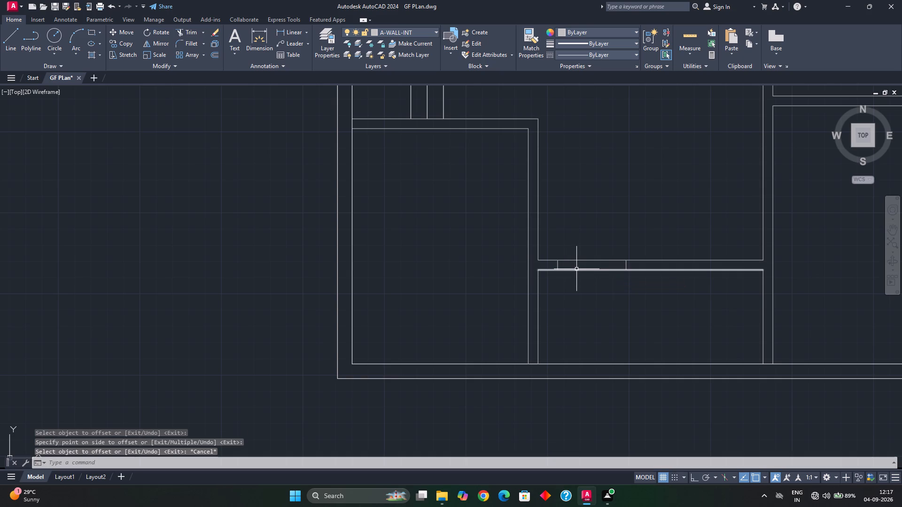
Trim both faces of the south middle room's north wall between the two jamb lines to open the doorway.
key(t)
text(r)
key(space)
drag(591, 251, 584, 283)
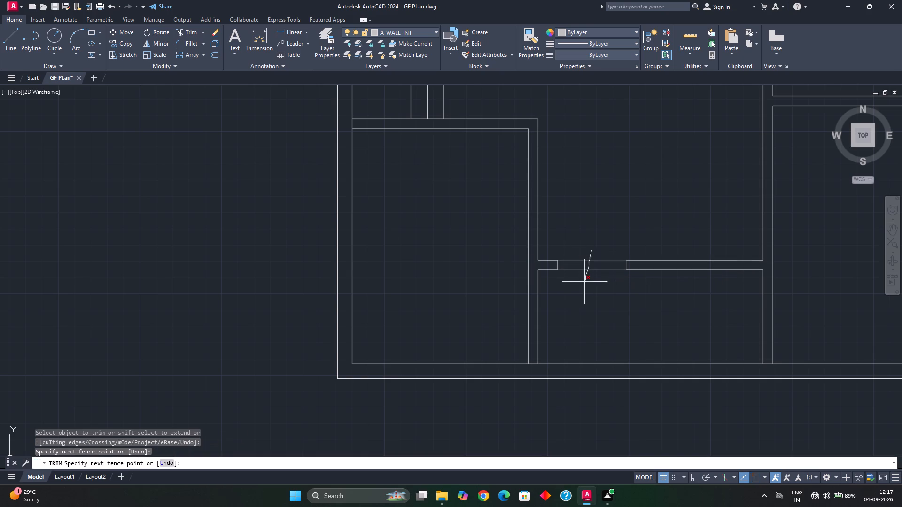
drag(584, 283, 584, 283)
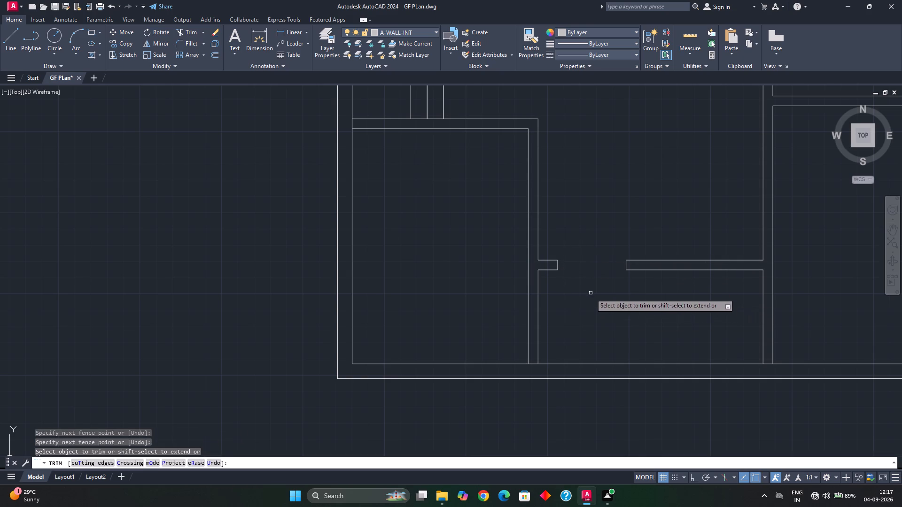
key(Escape)
scroll(606, 290, down, 1)
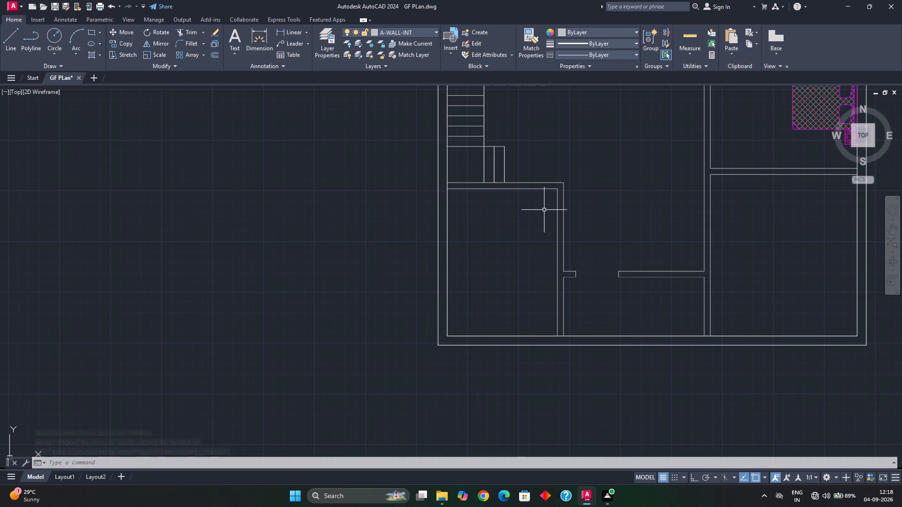
Offset the inner face line of the southwest room's east wall 6" westward into the room.
middle_drag(549, 193, 542, 213)
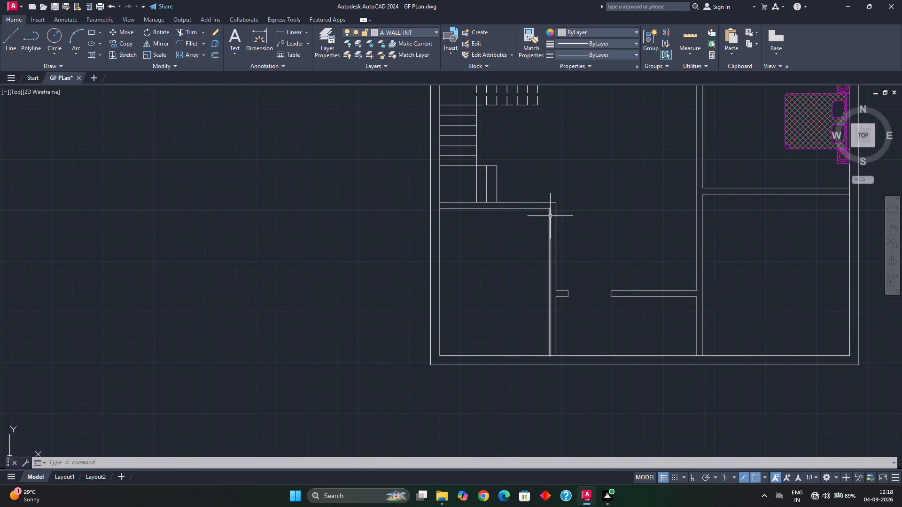
click(550, 217)
key(o)
key(Return)
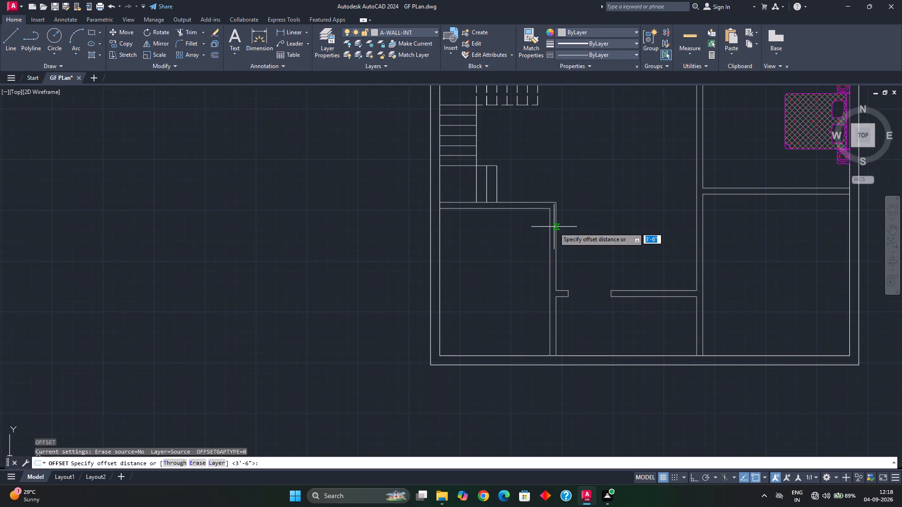
text(6")
key(Return)
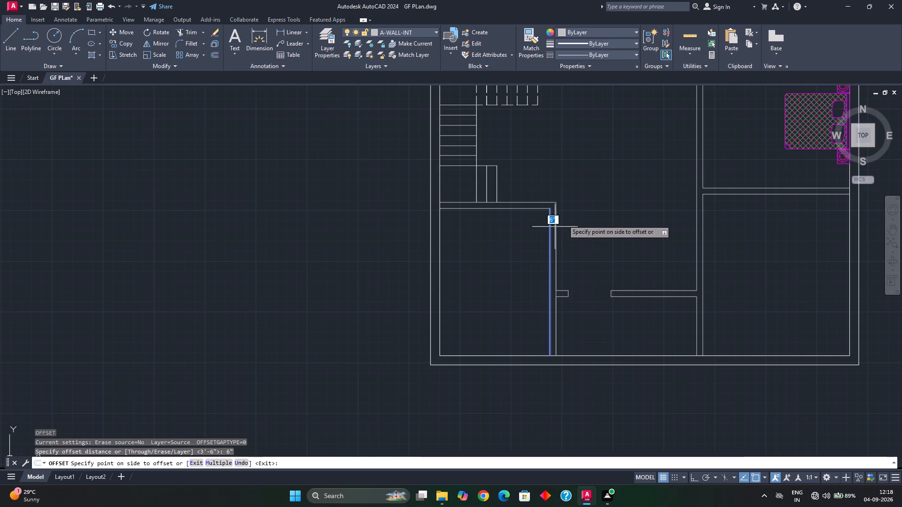
click(537, 227)
Extend the 6" offset line north through the southwest room's north wall to its outer face.
scroll(546, 214, up, 4)
middle_drag(548, 202, 548, 203)
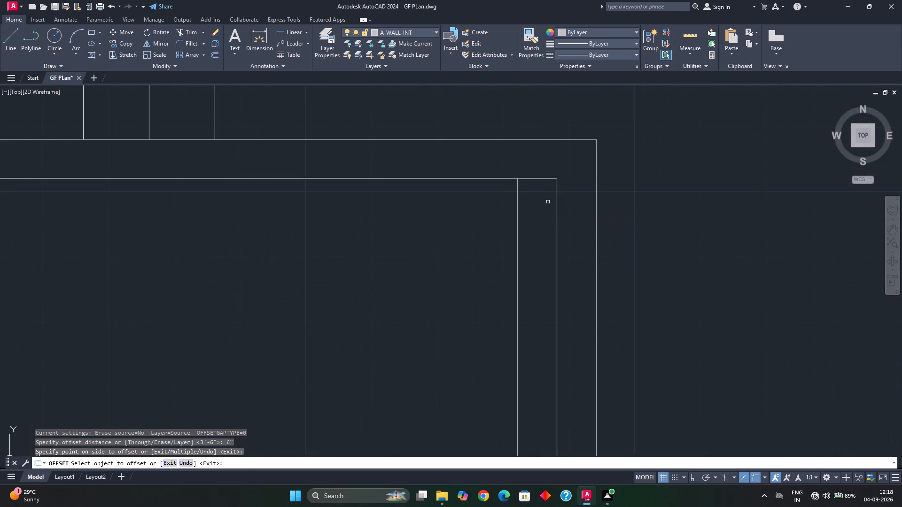
middle_drag(548, 203, 542, 230)
text(ex)
key(space)
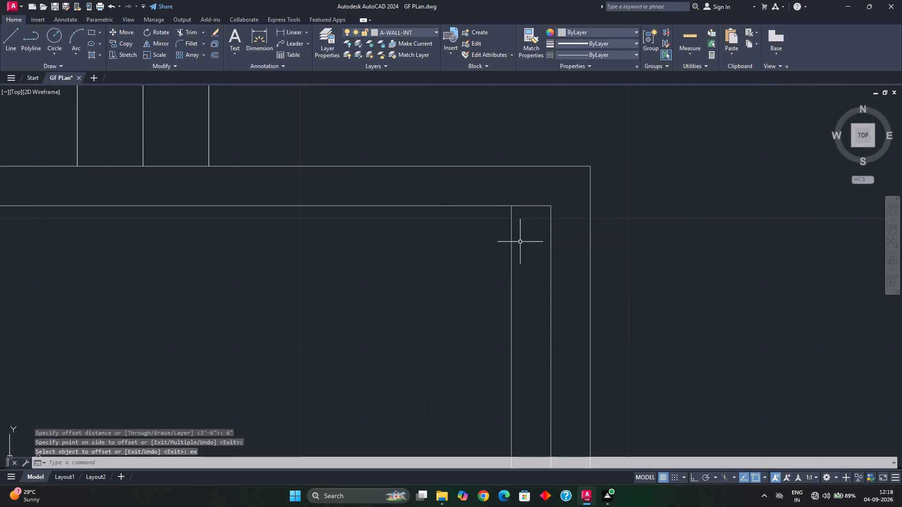
key(Escape)
text(ex)
key(space)
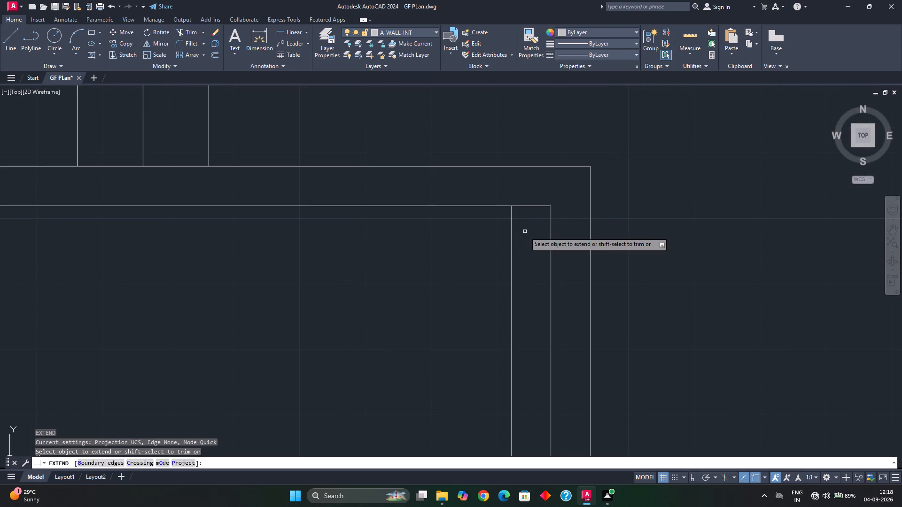
click(525, 232)
click(480, 253)
key(Escape)
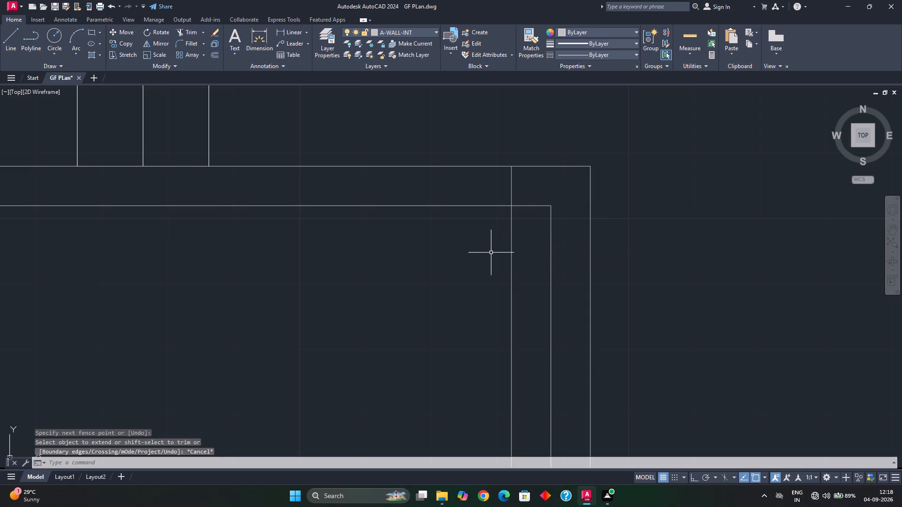
Trim the extended line inside the southwest room, leaving a jamb line within the north wall.
key(t)
text(r)
key(space)
drag(514, 239, 518, 239)
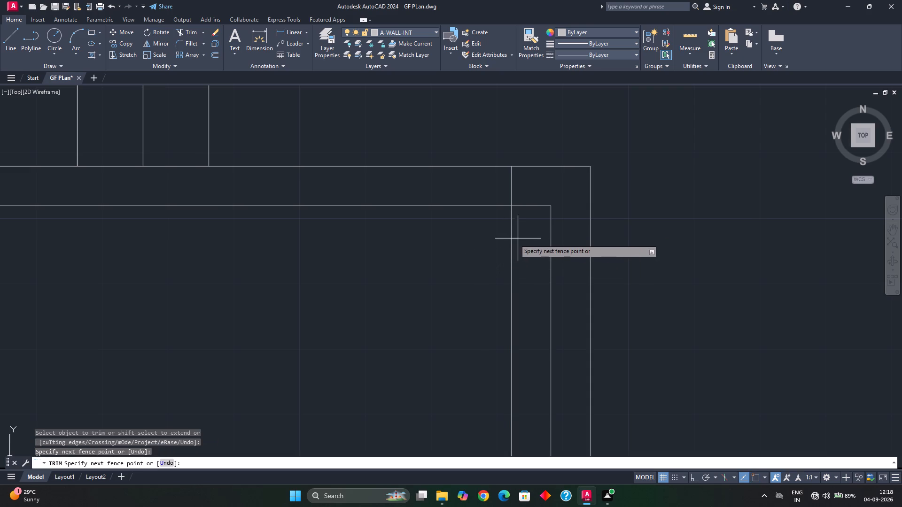
drag(518, 239, 475, 253)
middle_drag(498, 233, 503, 269)
key(Escape)
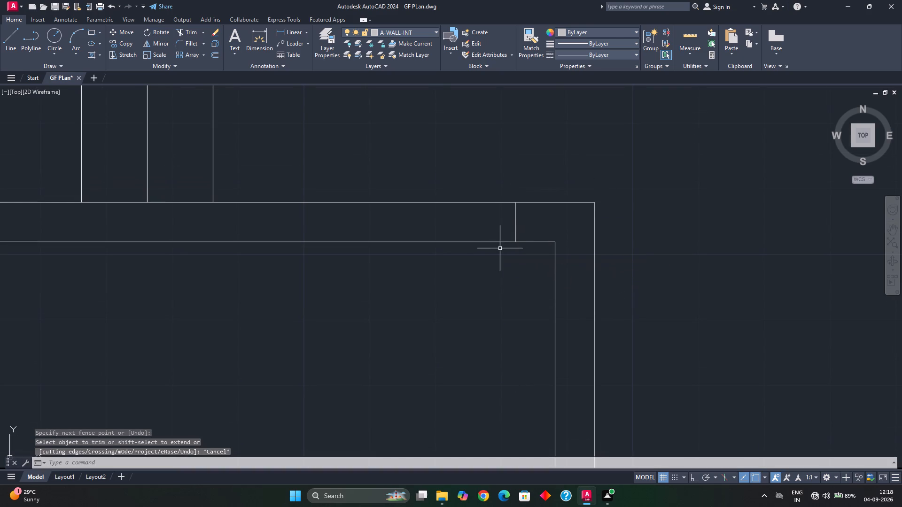
Offset the jamb line in the southwest room's north wall 3' westward.
click(514, 228)
click(533, 223)
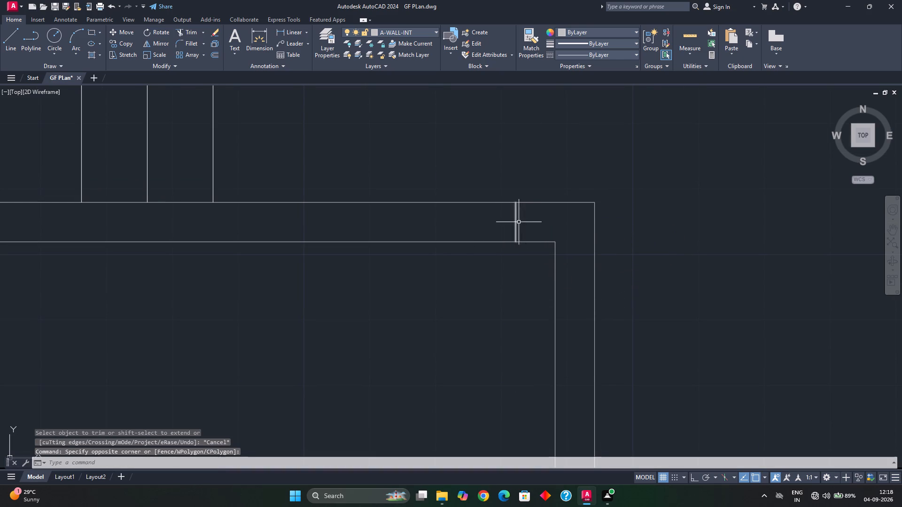
click(525, 223)
click(496, 226)
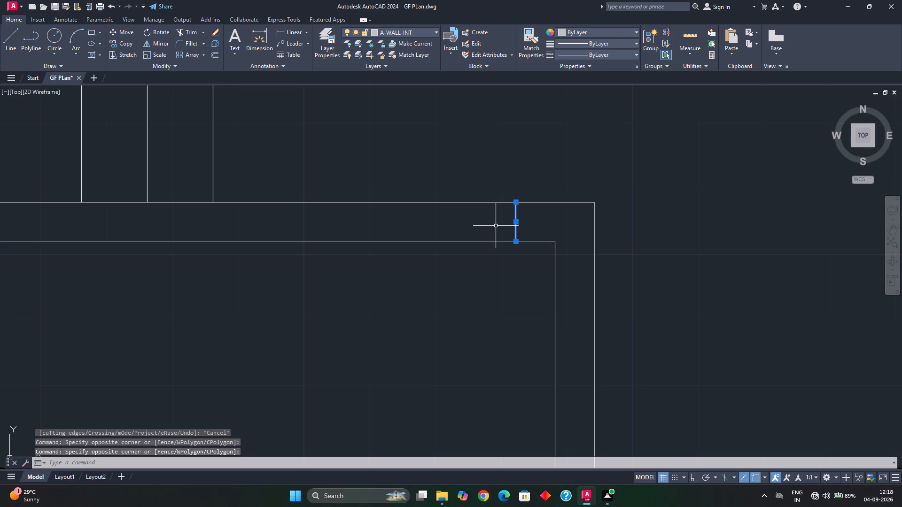
key(o)
key(Return)
text(3')
key(Return)
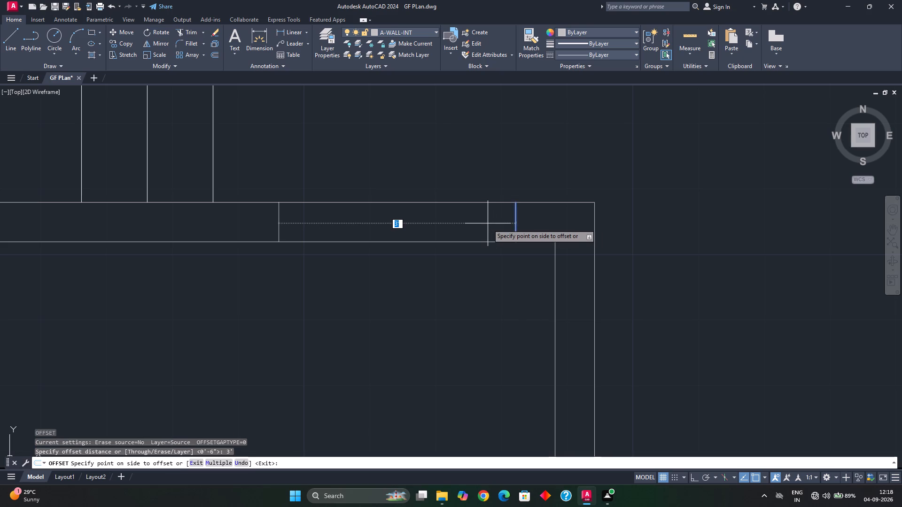
click(468, 229)
key(Escape)
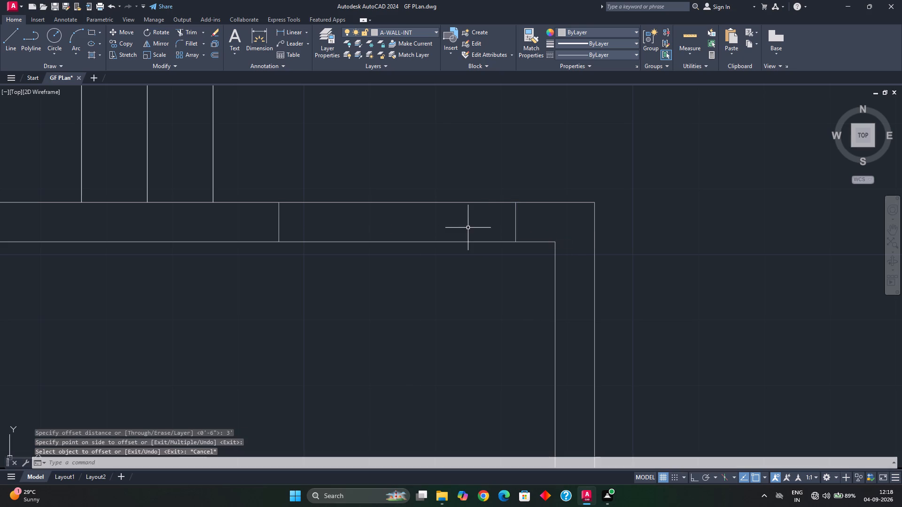
Trim both faces of the southwest room's north wall between the jamb lines to open the doorway beside the stairs.
key(t)
text(r)
key(space)
click(426, 180)
click(407, 284)
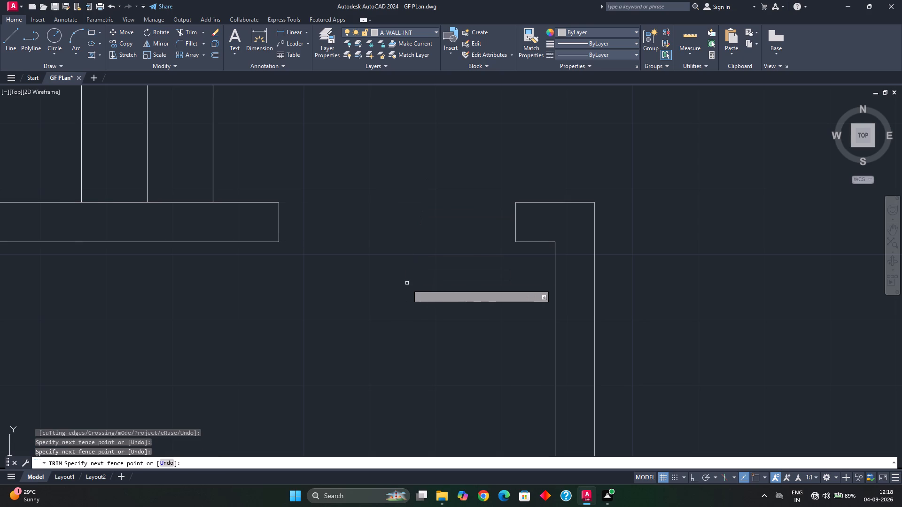
scroll(466, 266, down, 4)
middle_drag(462, 263, 455, 277)
middle_drag(485, 230, 484, 231)
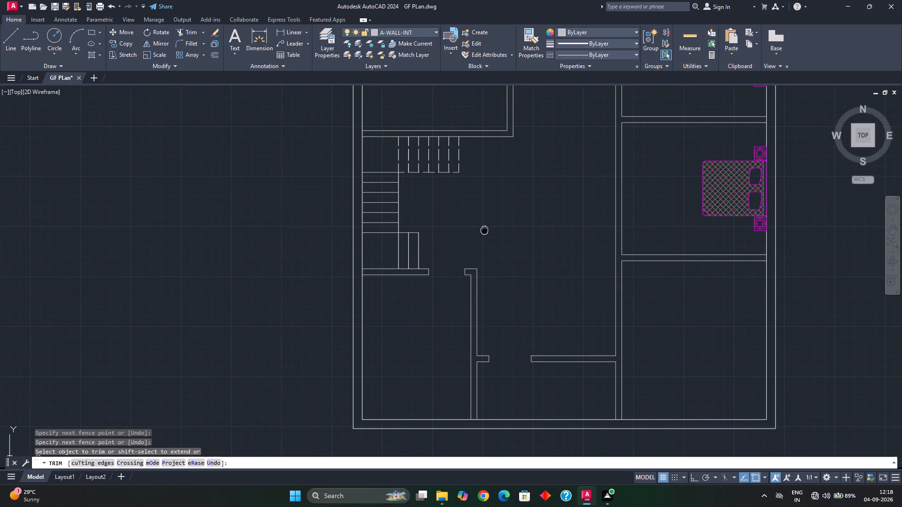
middle_drag(484, 231, 477, 236)
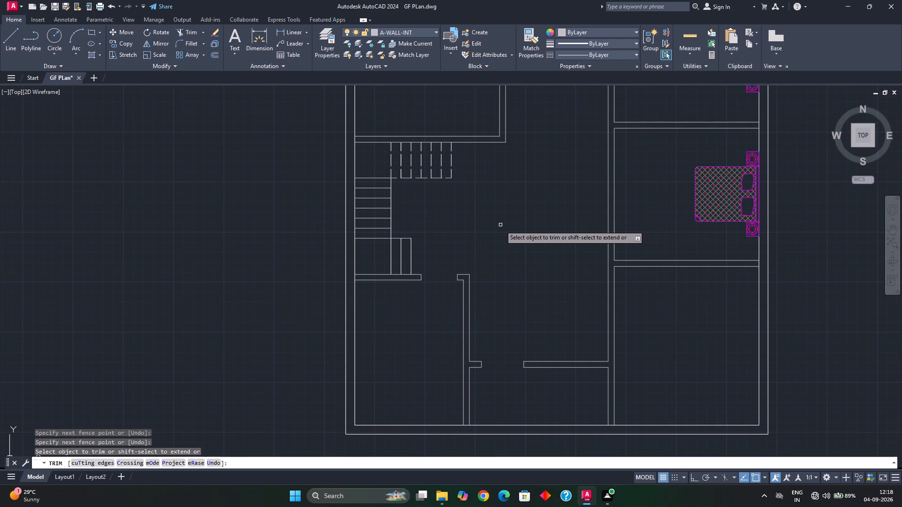
middle_drag(544, 235, 544, 236)
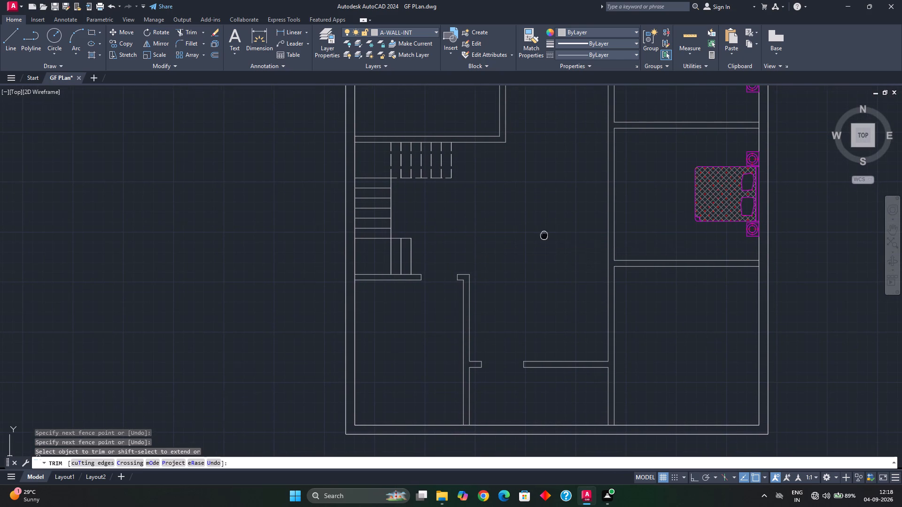
middle_drag(544, 236, 501, 282)
middle_drag(528, 222, 482, 261)
scroll(513, 228, up, 2)
key(Escape)
Offset the two faces of the wall between the east bedrooms 6" outward, one line into each bedroom.
middle_drag(547, 221, 532, 231)
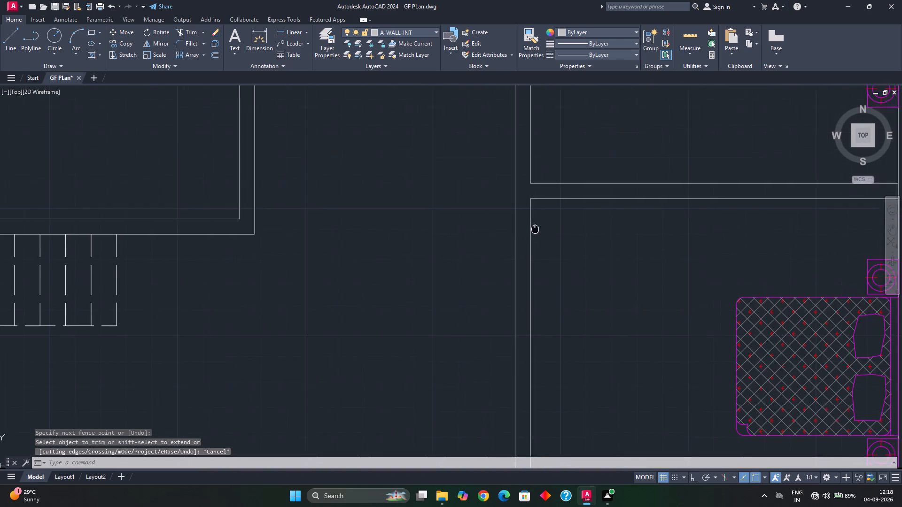
middle_drag(532, 231, 494, 244)
click(516, 214)
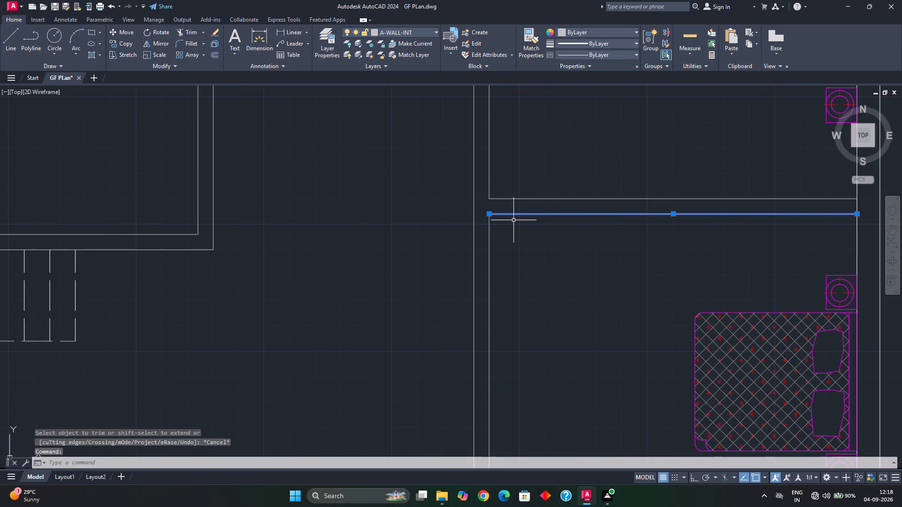
key(o)
key(Return)
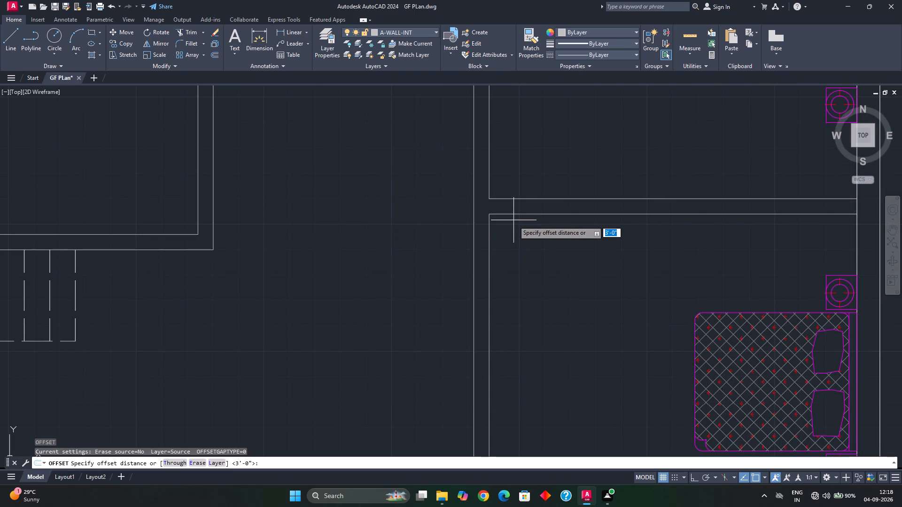
text(6")
key(Return)
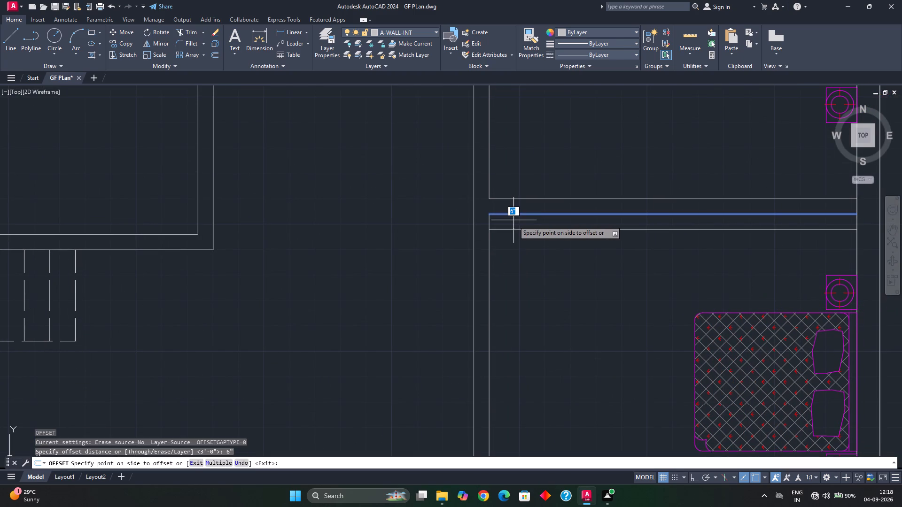
click(522, 258)
scroll(532, 176, down, 2)
middle_drag(535, 173, 523, 217)
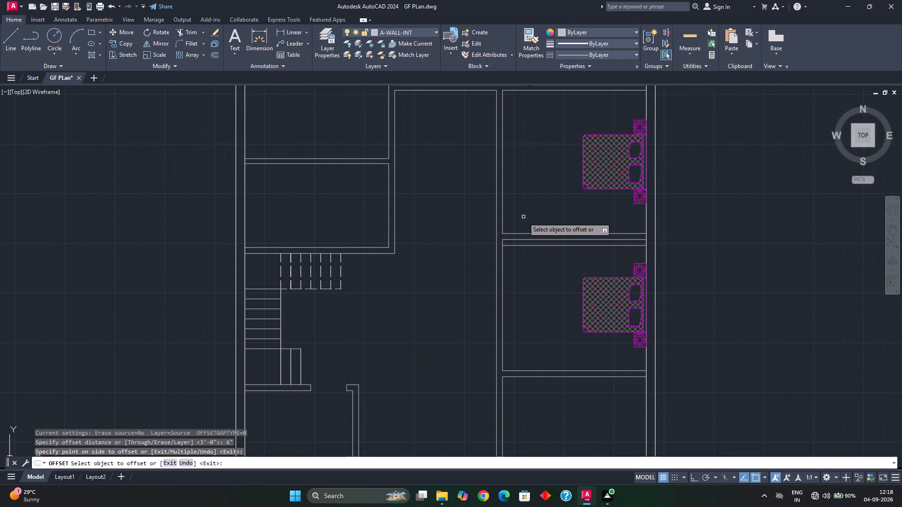
click(526, 233)
click(527, 217)
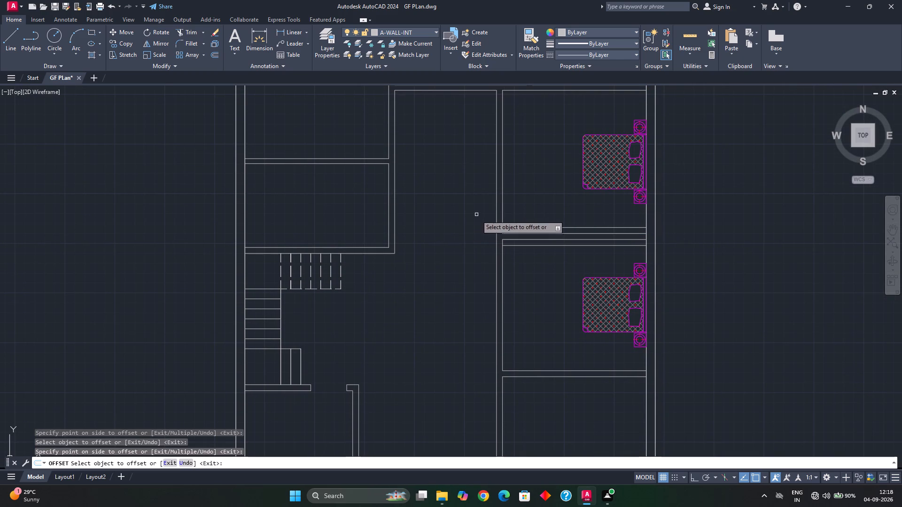
Offset the northeast bathroom's west wall face 6" east and the central hall's east wall face 6" west.
middle_drag(498, 192, 476, 304)
scroll(519, 191, up, 2)
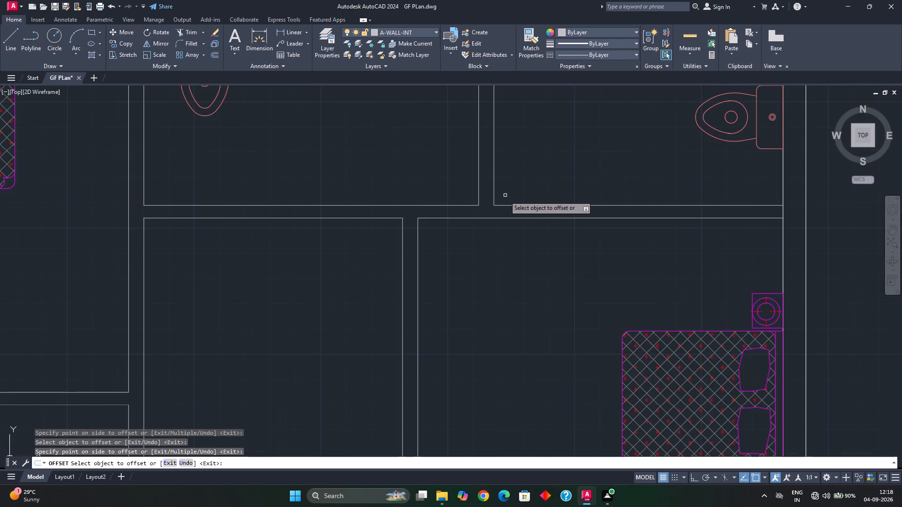
click(494, 200)
click(510, 196)
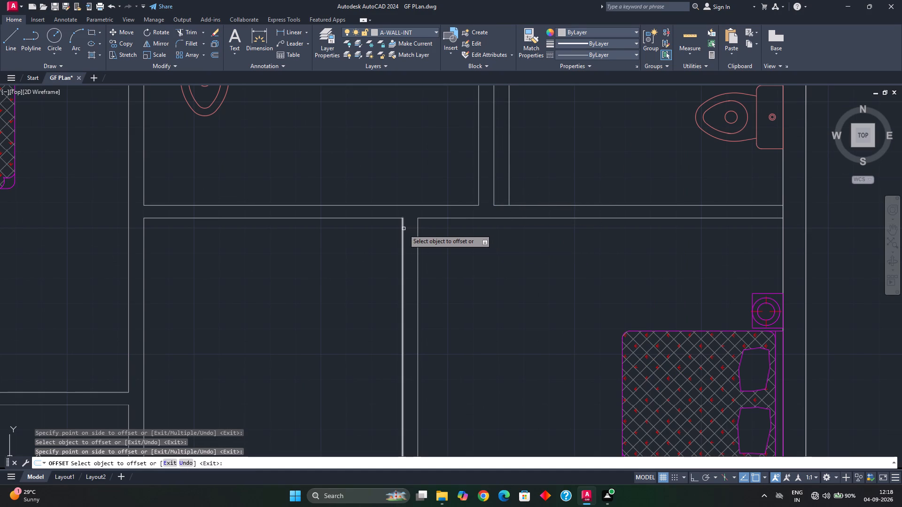
scroll(404, 229, up, 3)
middle_drag(404, 229, 437, 241)
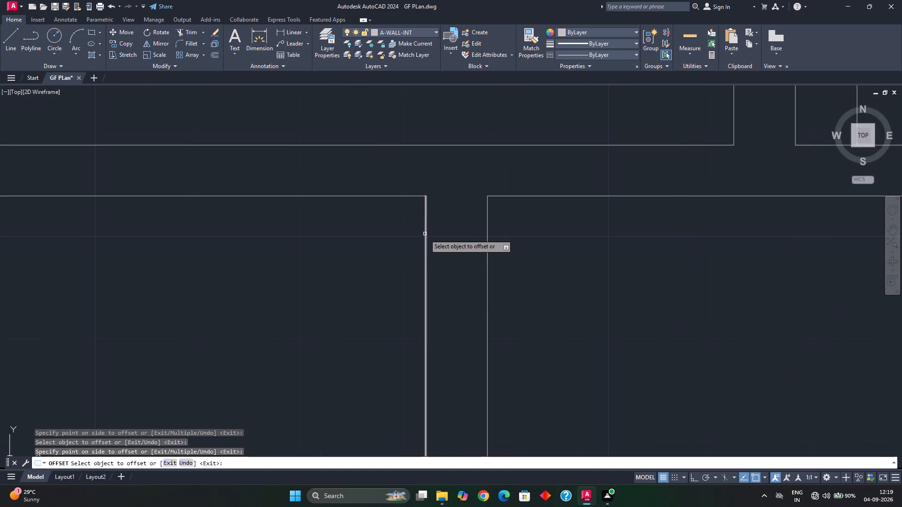
click(425, 235)
click(381, 248)
Offset the inner face of the northwest bedroom's south wall 6" north into the bedroom.
scroll(394, 252, down, 3)
middle_drag(458, 286, 476, 224)
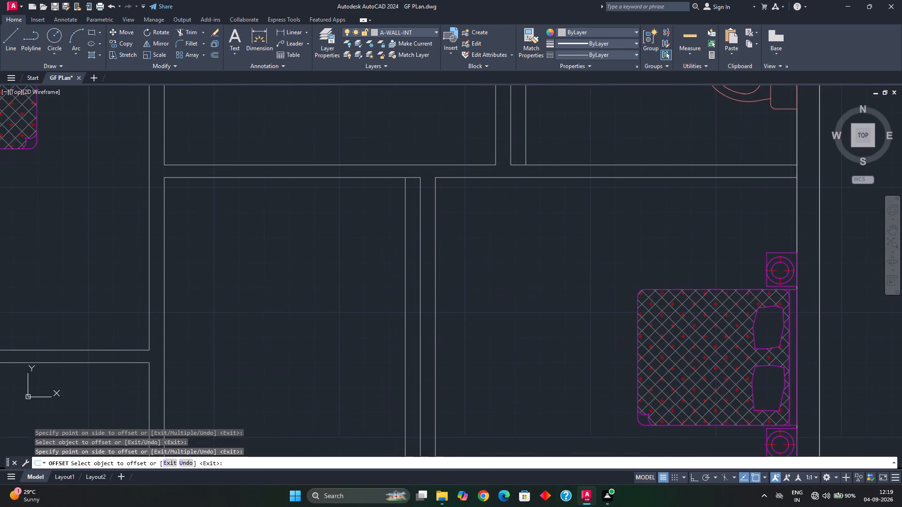
scroll(451, 276, down, 1)
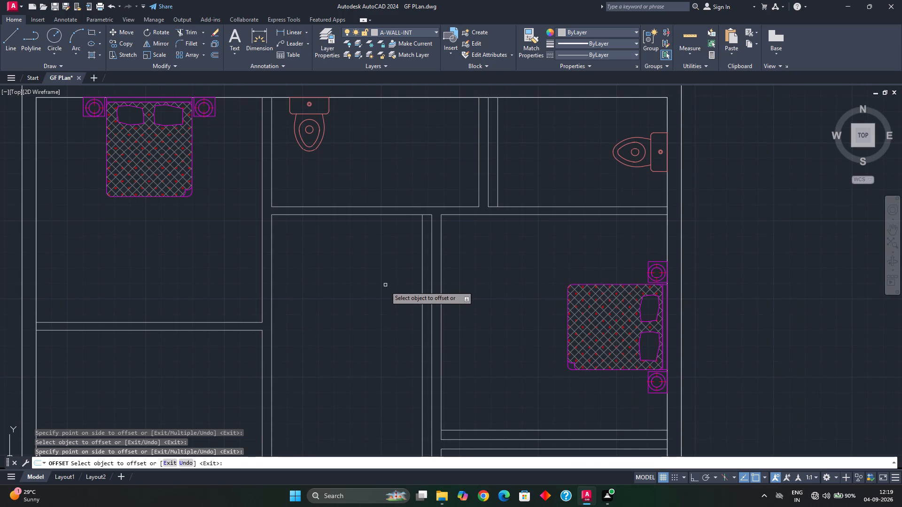
middle_drag(368, 296, 543, 254)
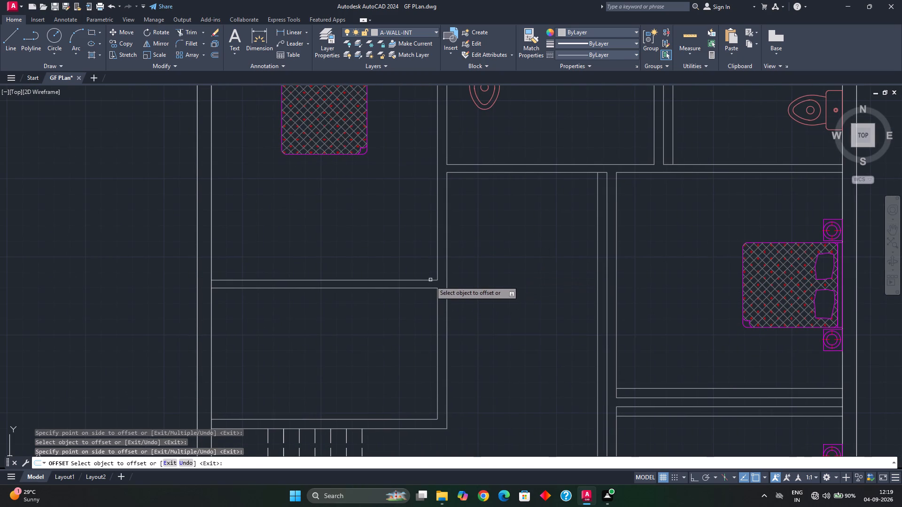
click(430, 281)
click(422, 261)
Offset the inner east wall face of the room north of the stairs 6" west into the room.
middle_drag(470, 317, 479, 251)
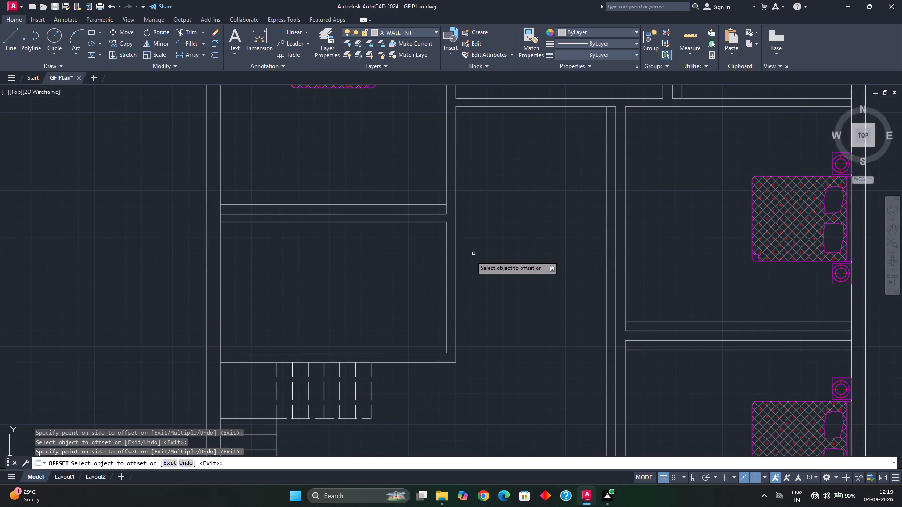
click(445, 341)
click(432, 344)
scroll(508, 311, down, 1)
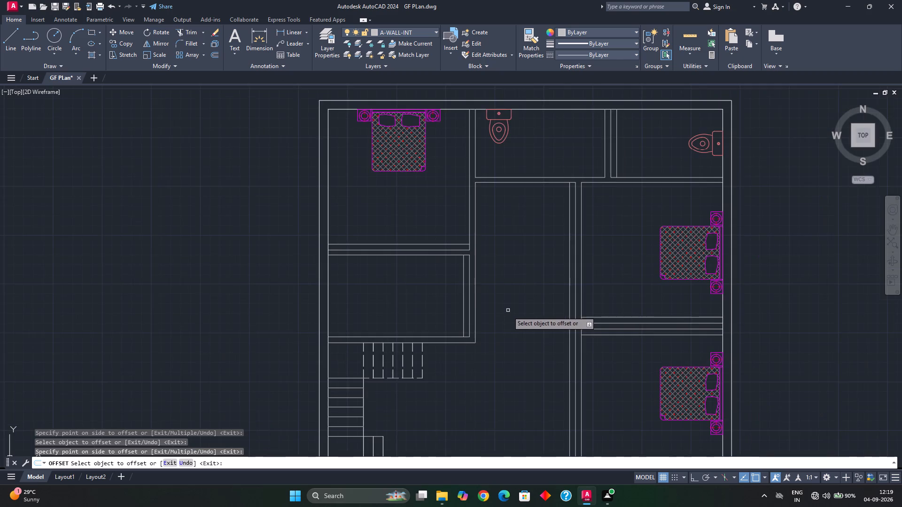
middle_drag(508, 311, 495, 280)
scroll(578, 321, up, 2)
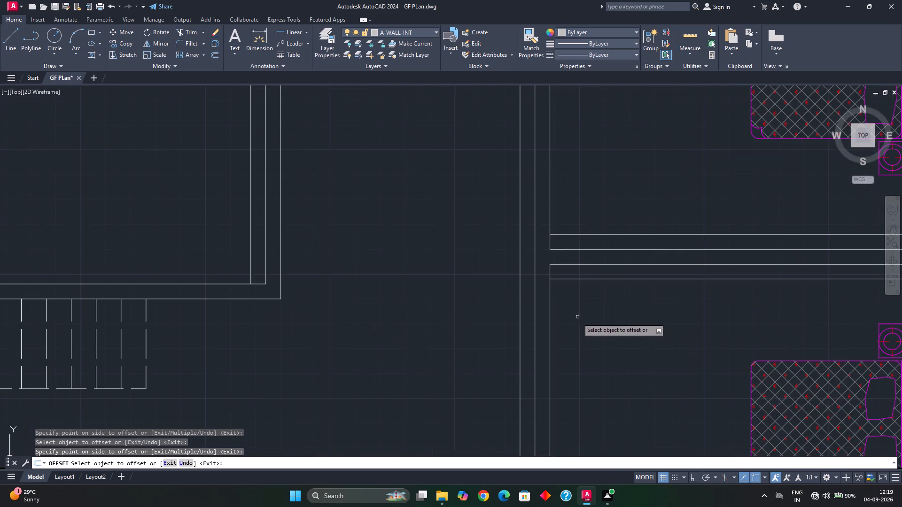
middle_drag(559, 290, 553, 316)
scroll(554, 317, up, 2)
middle_drag(554, 317, 527, 298)
key(Escape)
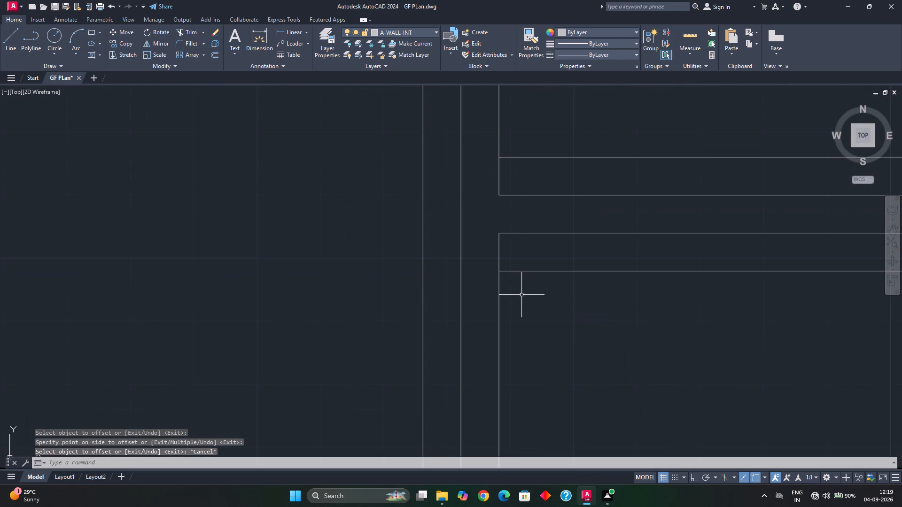
Extend both east bedrooms' 6" offset lines west to the hall-side wall face and trim them to jamb lines within that wall.
key(t)
key(Escape)
text(ex)
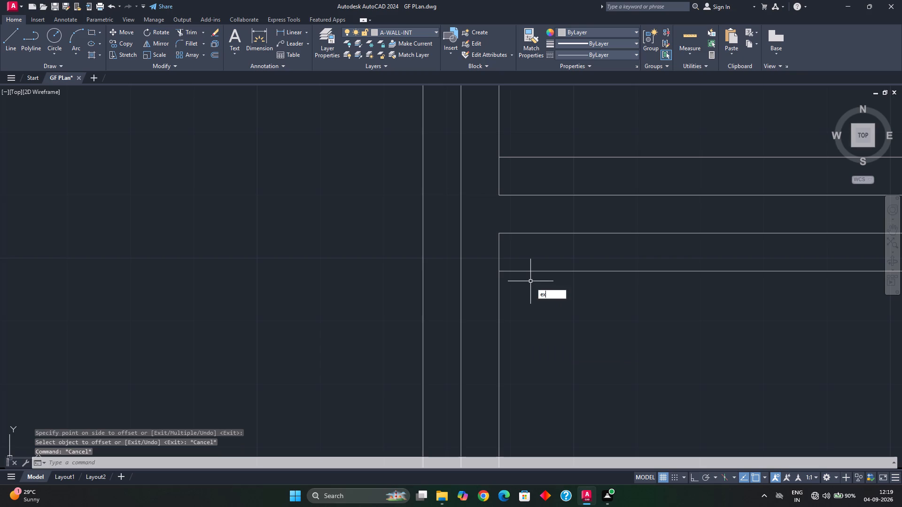
key(space)
drag(535, 260, 523, 281)
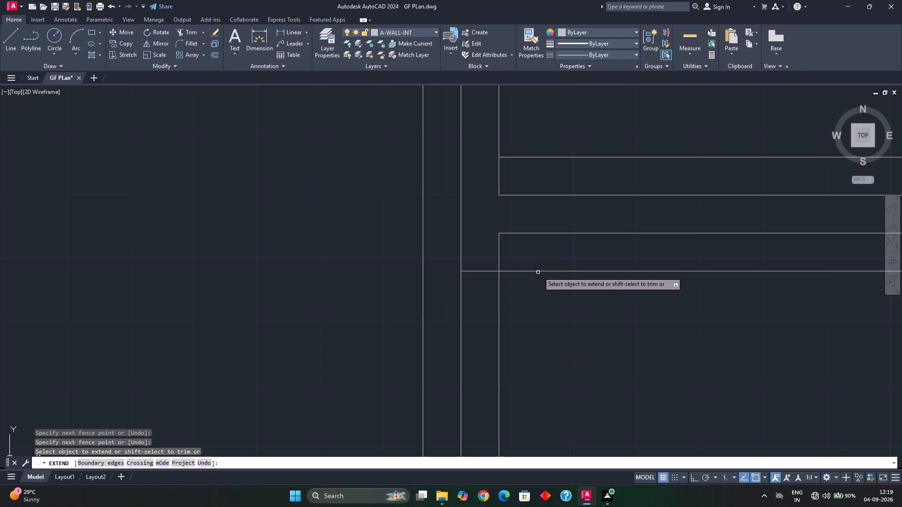
shift+click(538, 272)
scroll(538, 272, down, 1)
middle_drag(538, 269, 527, 311)
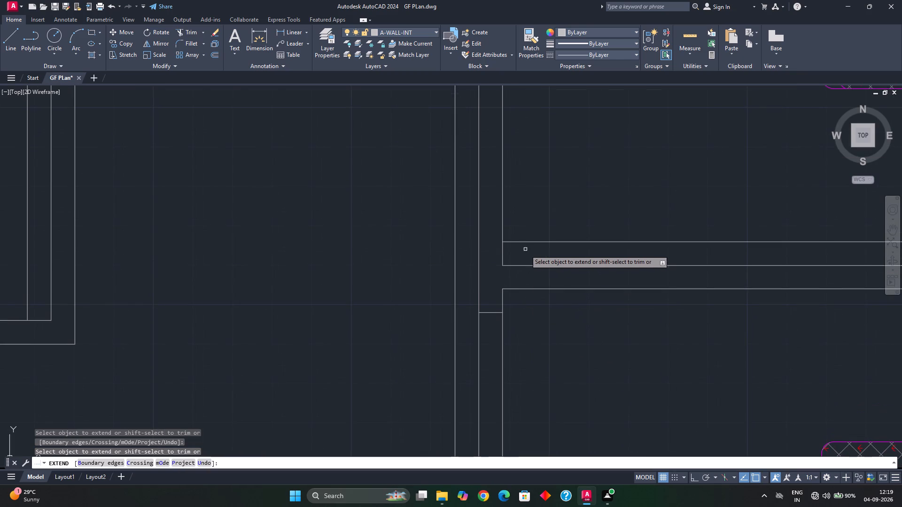
click(528, 241)
shift+drag(537, 236, 537, 240)
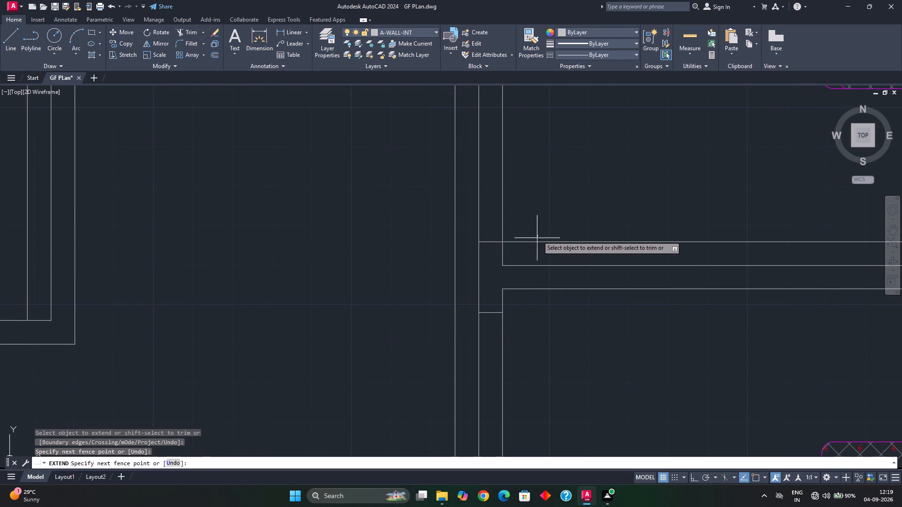
shift+drag(537, 240, 525, 257)
Extend the northeast bathroom's offset line south through its south wall and trim it to a jamb line within the wall.
scroll(533, 230, down, 1)
middle_drag(537, 220, 524, 292)
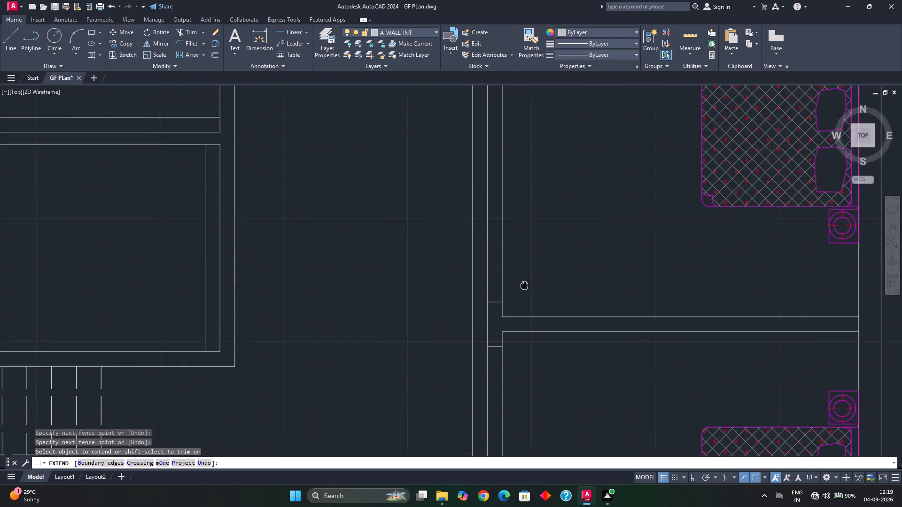
middle_drag(524, 292, 507, 341)
middle_drag(535, 223, 498, 359)
middle_drag(554, 222, 509, 334)
scroll(500, 256, up, 2)
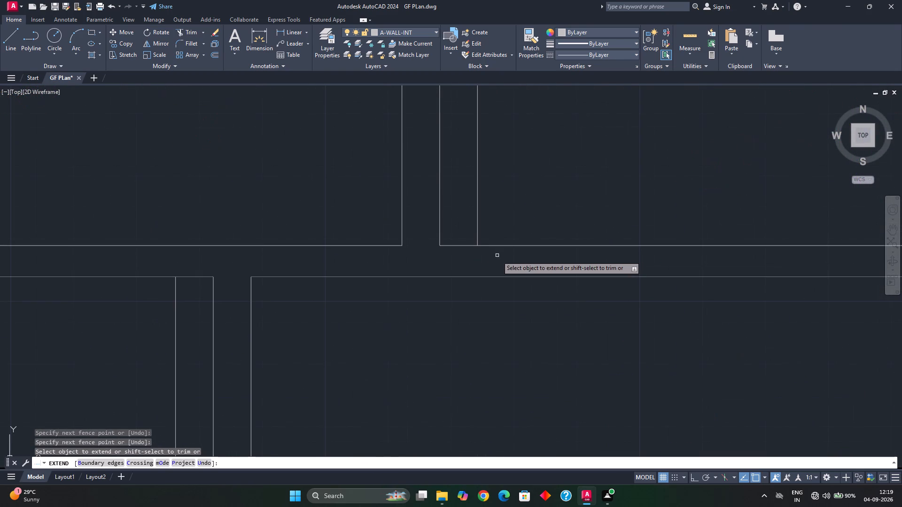
click(477, 231)
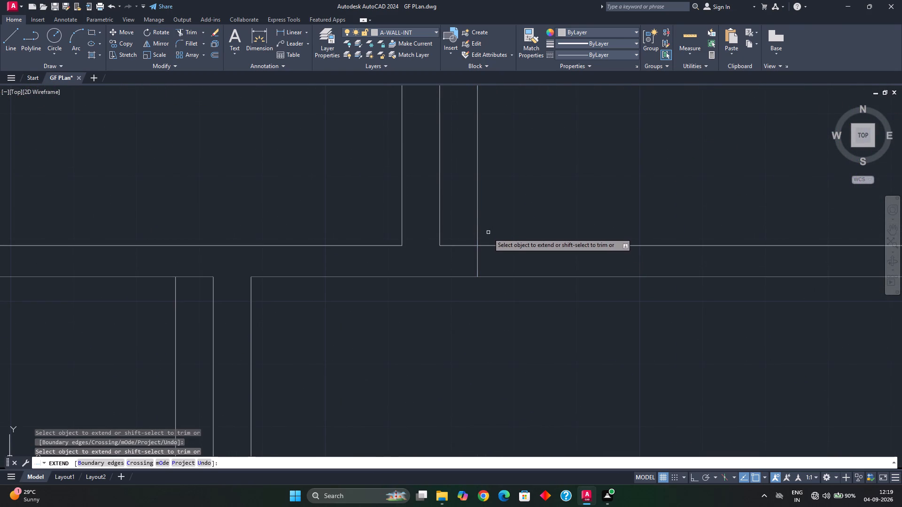
shift+drag(488, 233, 464, 238)
Extend the central hall's offset line north through the hall's north wall and trim it to a jamb line within the wall.
scroll(479, 264, down, 1)
middle_drag(482, 272, 506, 311)
scroll(460, 308, down, 1)
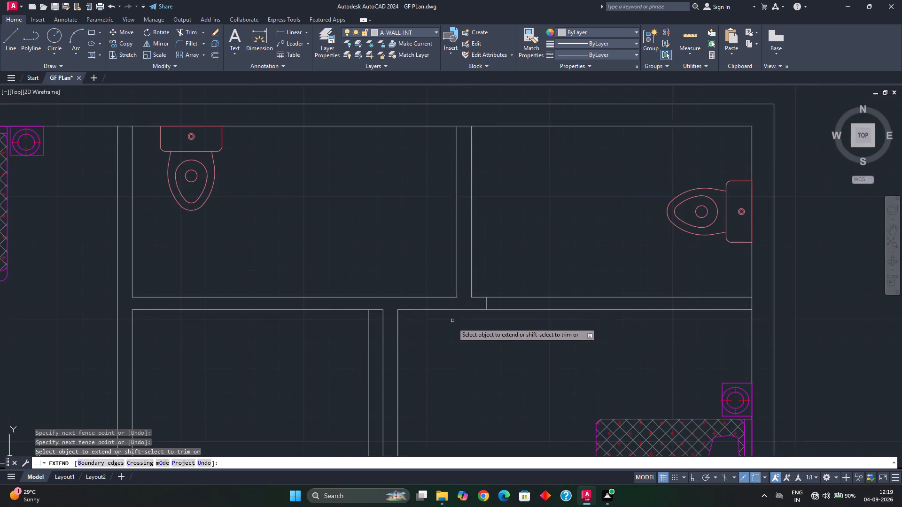
middle_drag(451, 324, 607, 208)
middle_drag(519, 245, 578, 259)
scroll(579, 235, up, 2)
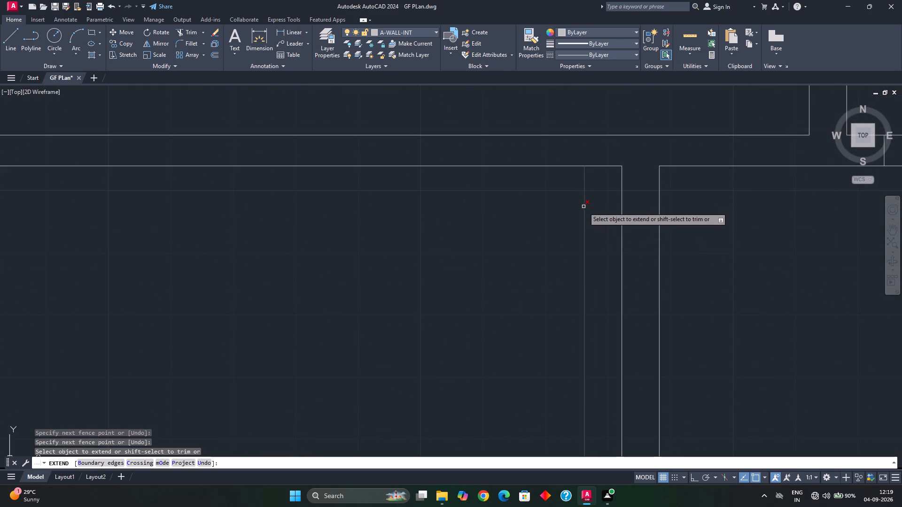
click(584, 180)
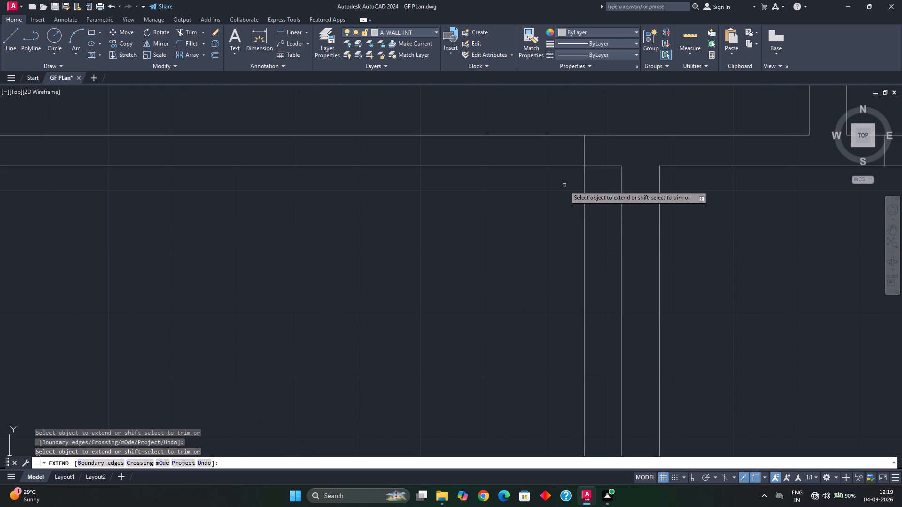
shift+drag(595, 184, 556, 209)
Extend the offset line in the room north of the stairs through its south wall and trim it to a jamb line.
scroll(552, 213, down, 3)
middle_drag(538, 231, 578, 213)
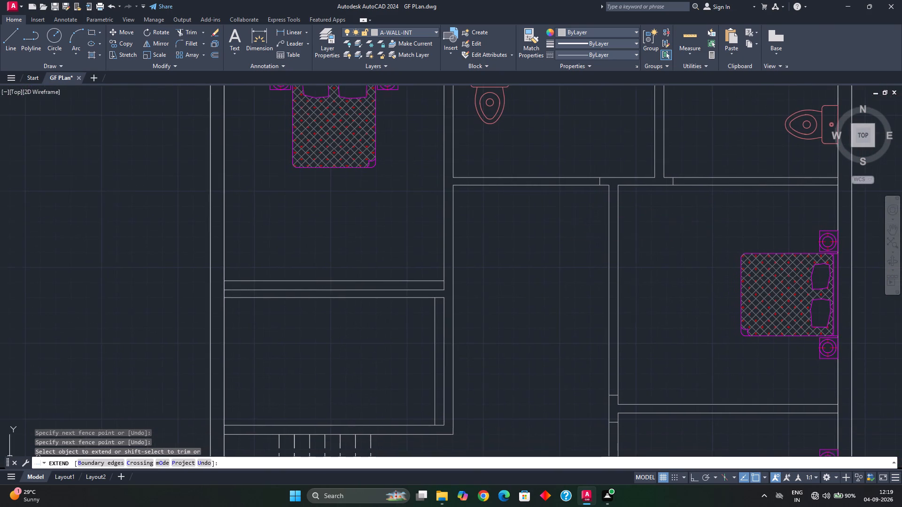
middle_drag(487, 280, 520, 291)
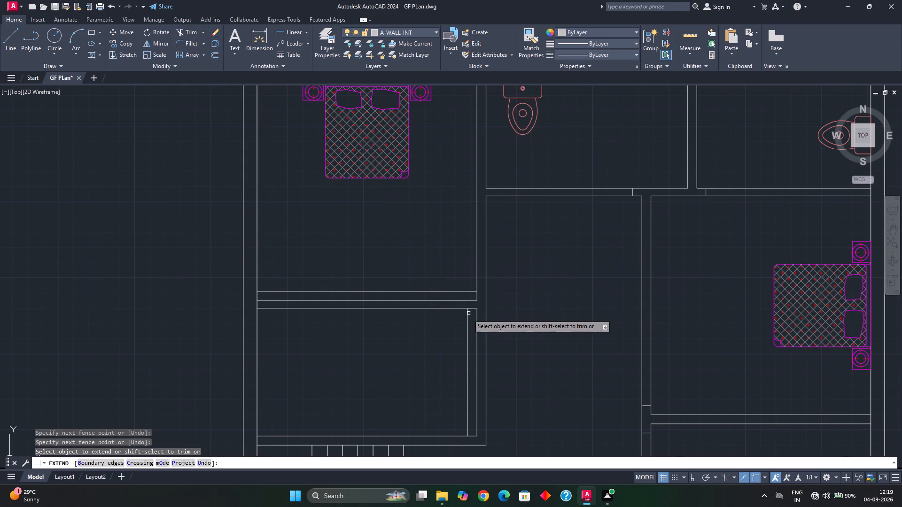
scroll(467, 310, up, 1)
middle_drag(481, 338, 500, 201)
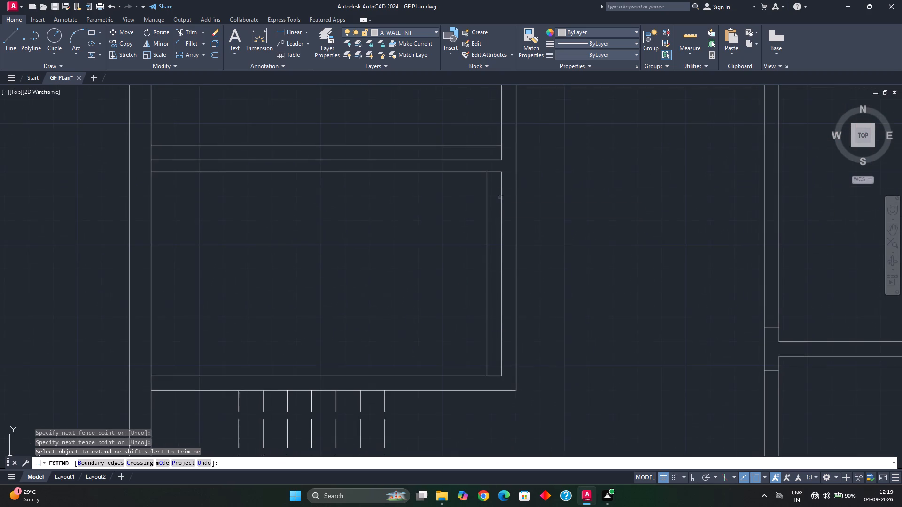
middle_drag(479, 324, 482, 271)
scroll(487, 322, up, 2)
click(490, 310)
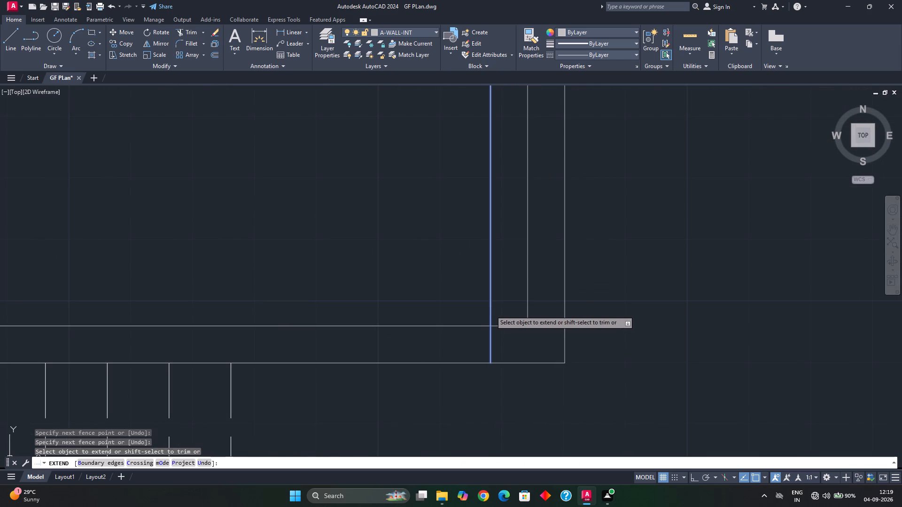
shift+drag(496, 309, 469, 315)
Extend the northwest bedroom's offset line east through its east wall and trim it to a jamb line within the wall.
scroll(481, 302, down, 3)
middle_drag(496, 282, 498, 302)
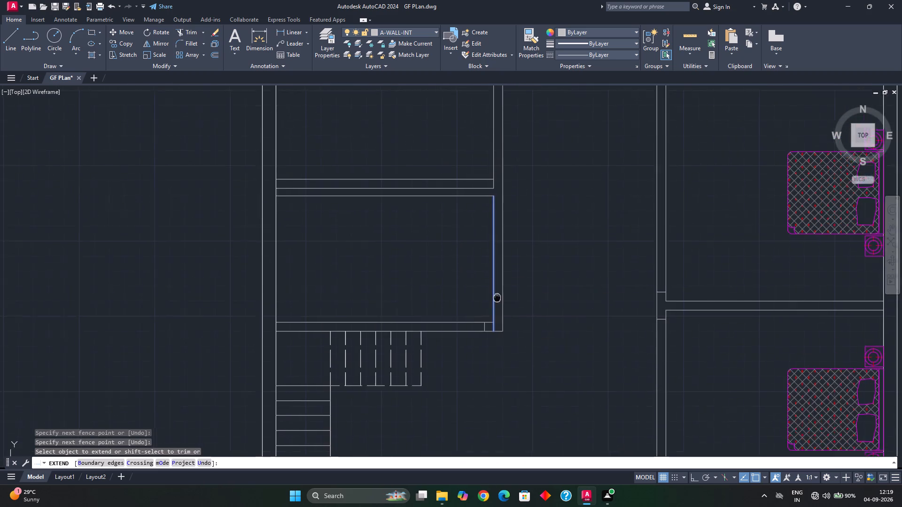
middle_drag(498, 302, 498, 368)
middle_drag(530, 269, 526, 314)
scroll(485, 296, up, 2)
click(485, 296)
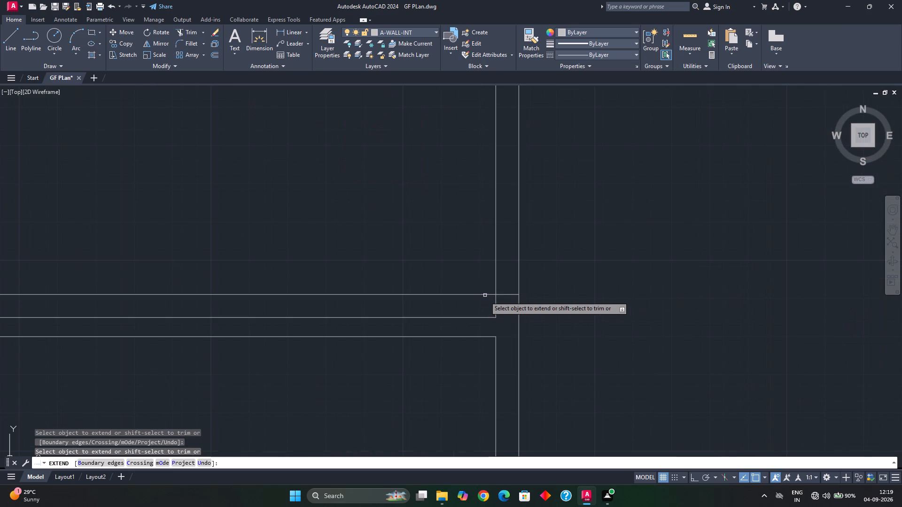
shift+drag(481, 292, 482, 294)
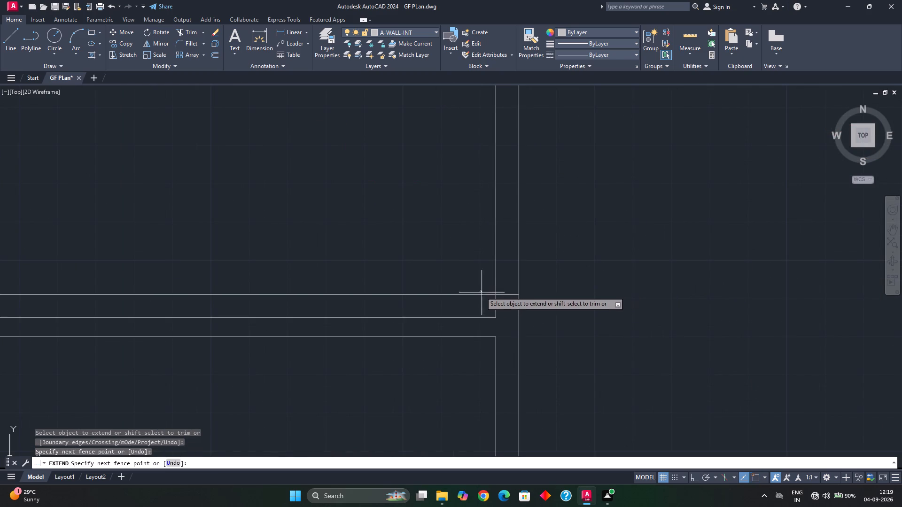
shift+drag(482, 294, 481, 300)
scroll(547, 309, down, 2)
middle_drag(560, 319, 547, 268)
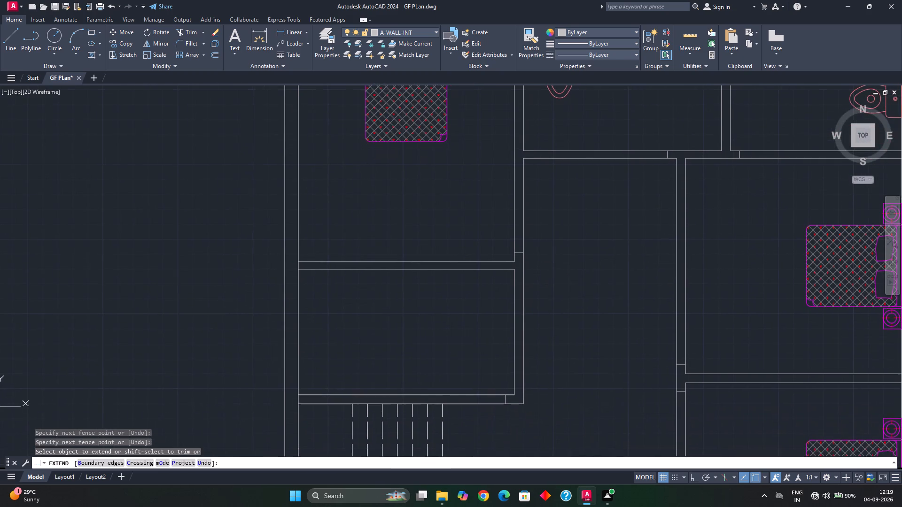
Offset the two east bedrooms' jamb lines 3' within their west wall, southward for the lower bedroom and northward for the upper one.
middle_drag(559, 311, 541, 245)
middle_drag(570, 309, 541, 223)
scroll(552, 264, down, 1)
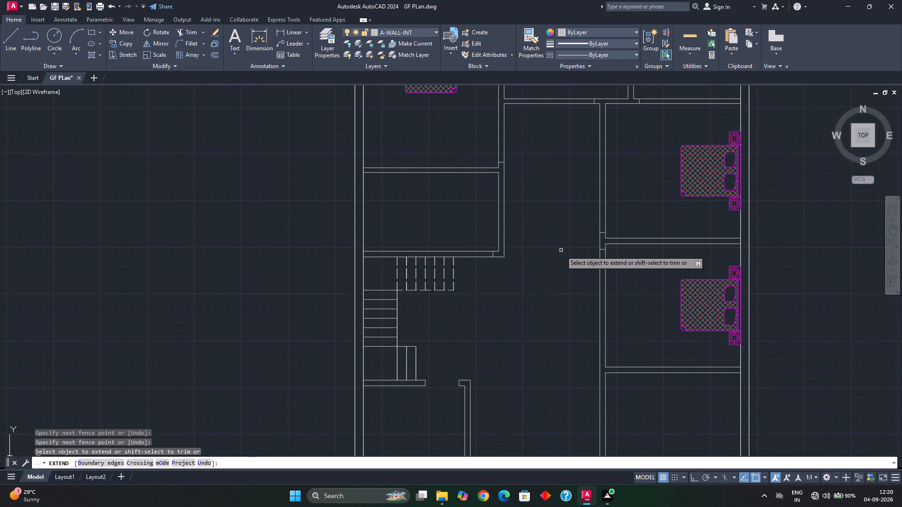
middle_drag(560, 251, 543, 173)
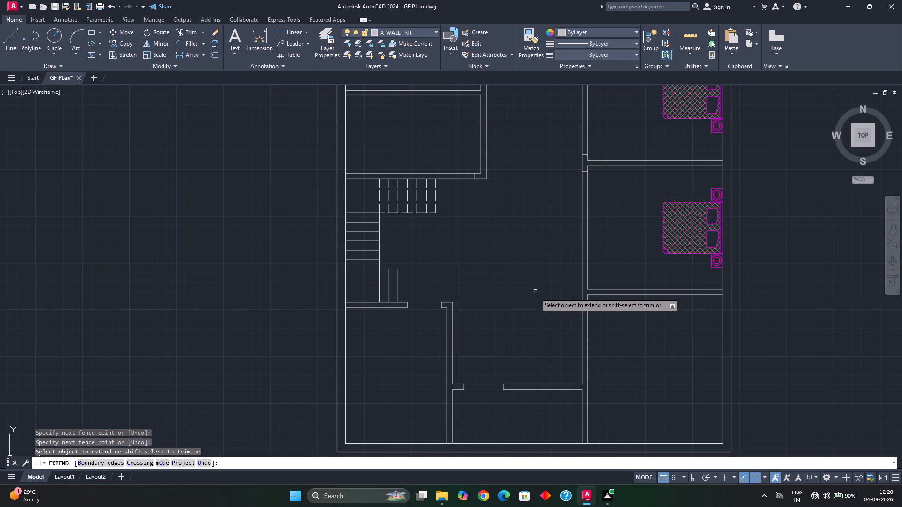
middle_drag(541, 255, 534, 282)
key(Escape)
key(Escape)
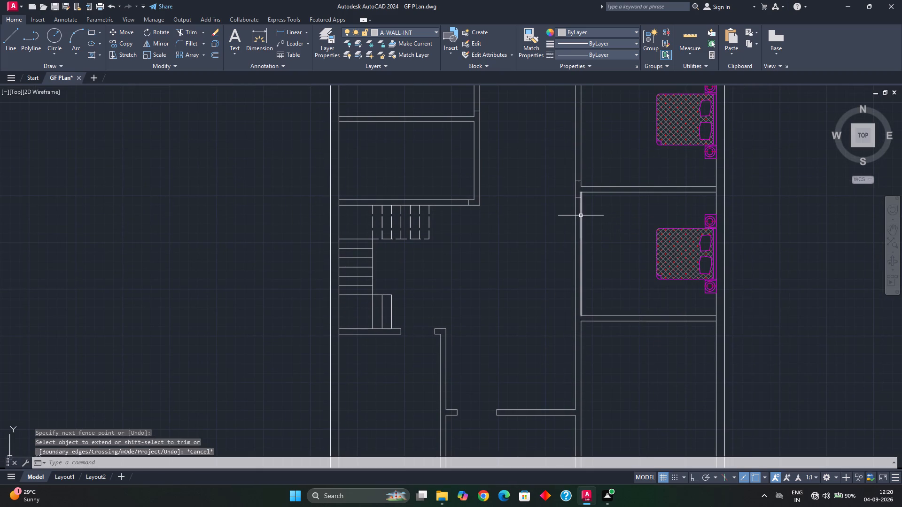
key(o)
key(Return)
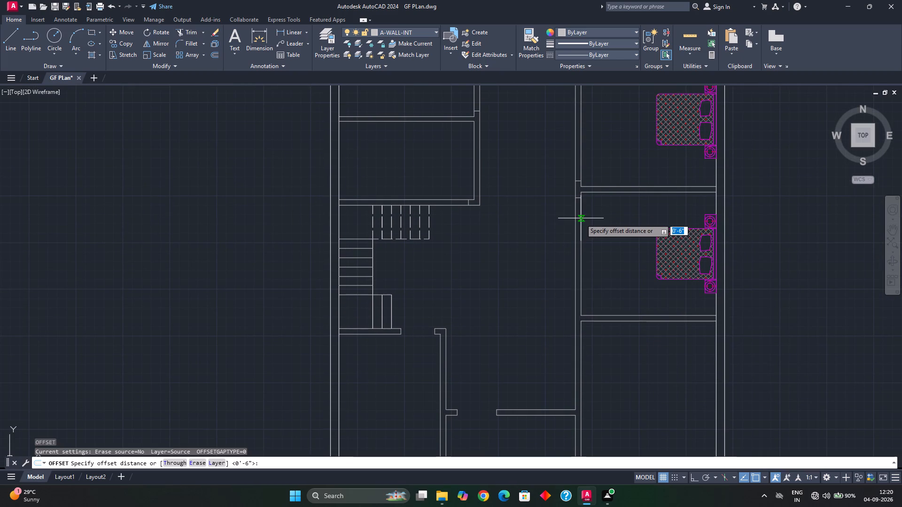
text(3')
key(Return)
scroll(576, 206, up, 2)
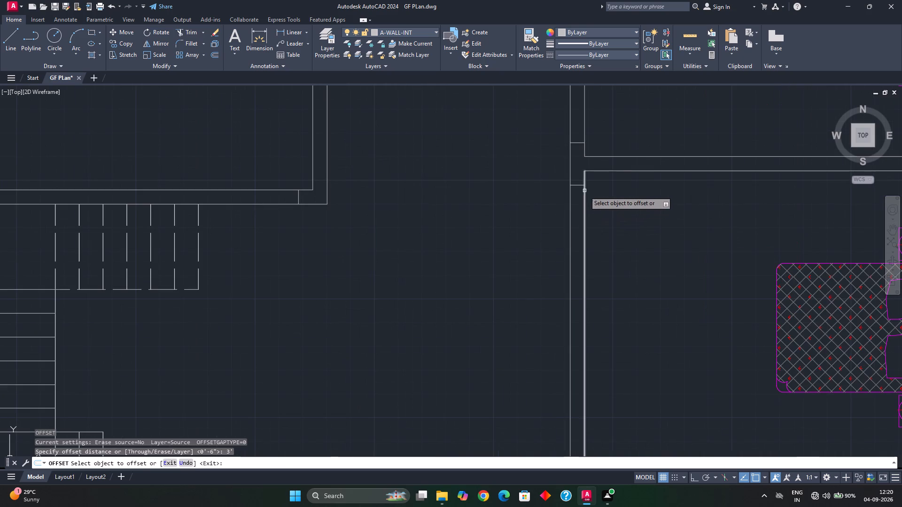
click(579, 186)
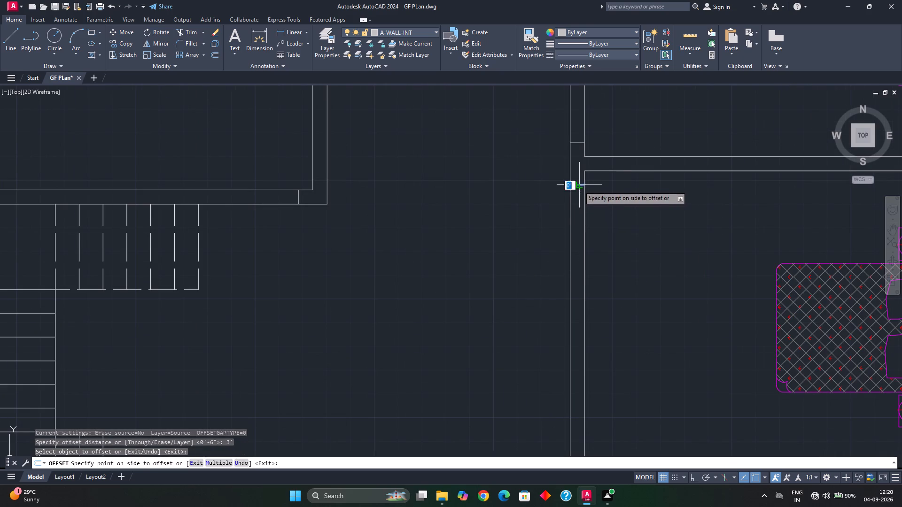
click(579, 202)
scroll(535, 203, down, 2)
middle_drag(537, 199, 569, 266)
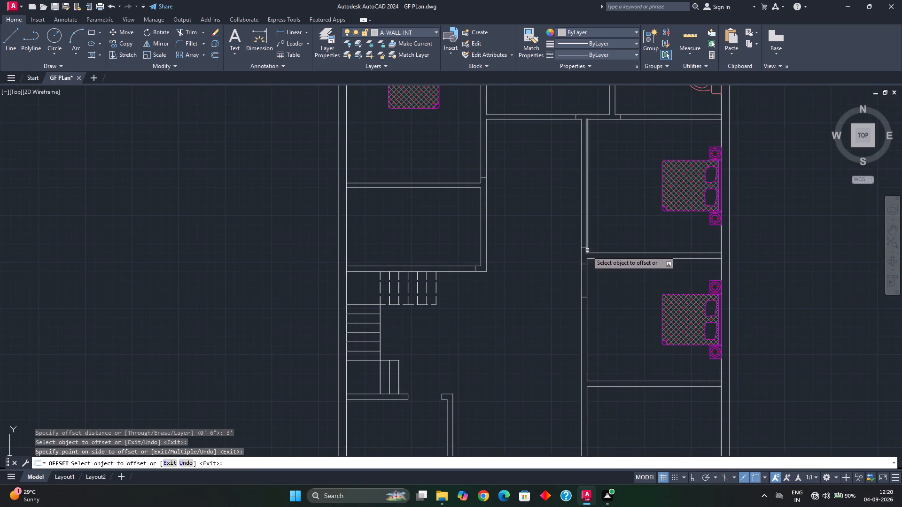
scroll(587, 251, up, 3)
click(566, 234)
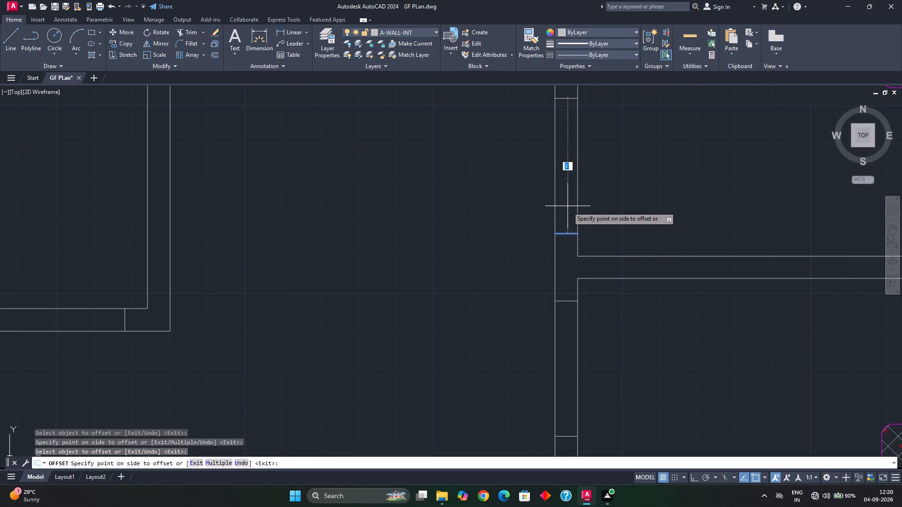
click(568, 207)
Offset the northwest bedroom's jamb line 3' north and the jamb line in the wall above the stairs 3' west.
scroll(536, 217, down, 2)
middle_drag(533, 231, 630, 269)
middle_drag(523, 200, 534, 309)
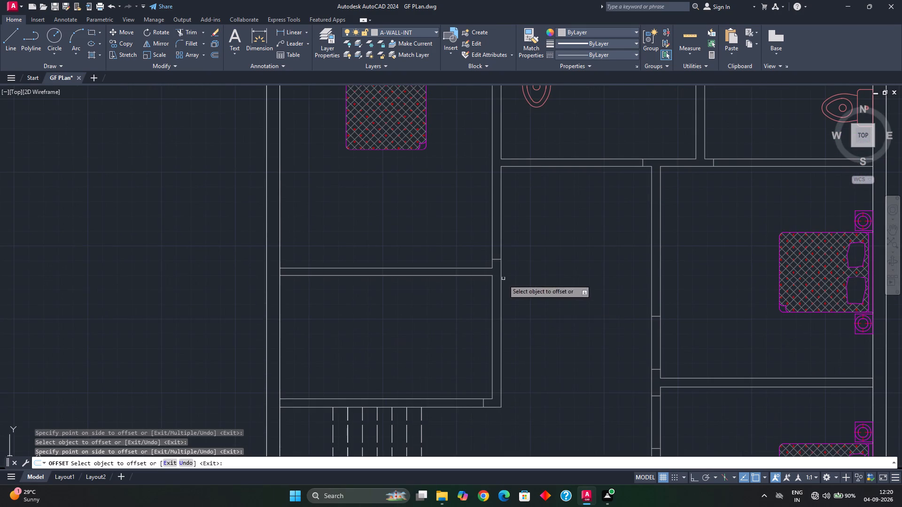
click(495, 260)
click(498, 245)
middle_drag(547, 354, 543, 279)
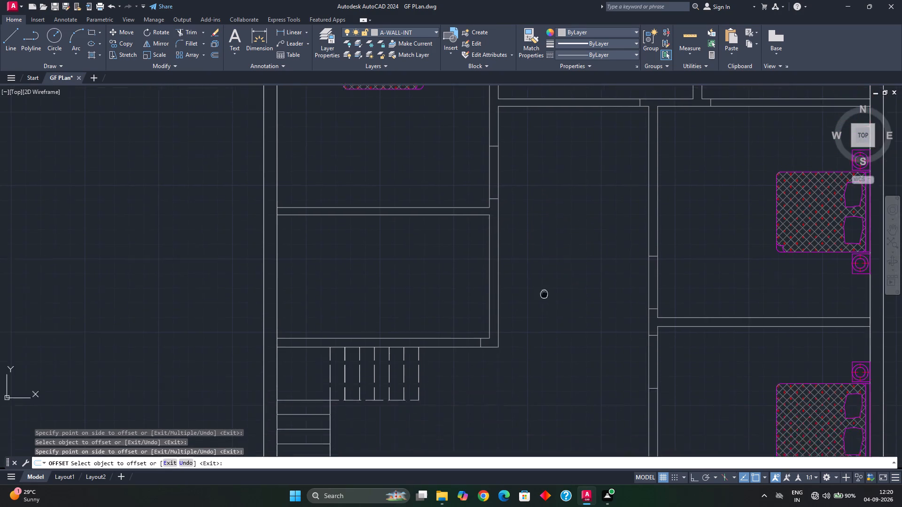
middle_drag(543, 279, 542, 236)
scroll(478, 279, up, 2)
click(479, 290)
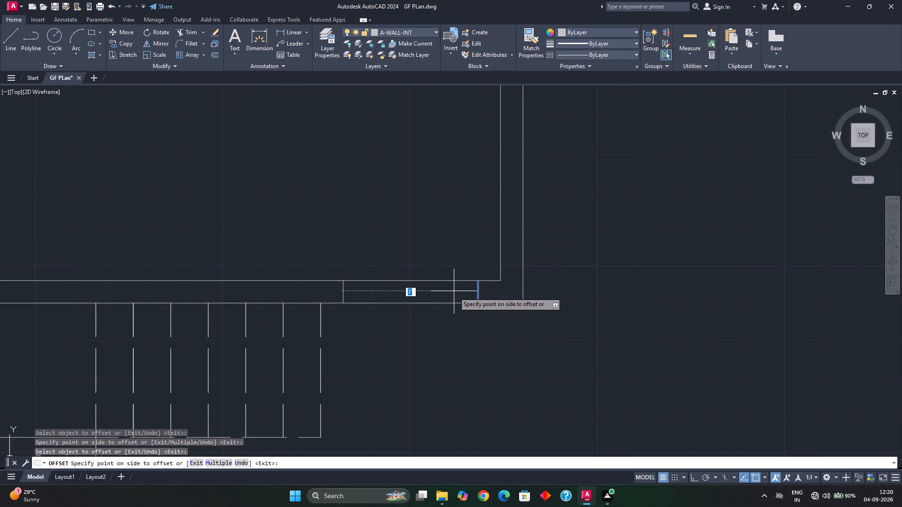
click(454, 292)
scroll(458, 312, down, 3)
middle_drag(485, 347, 488, 300)
middle_drag(537, 281, 533, 313)
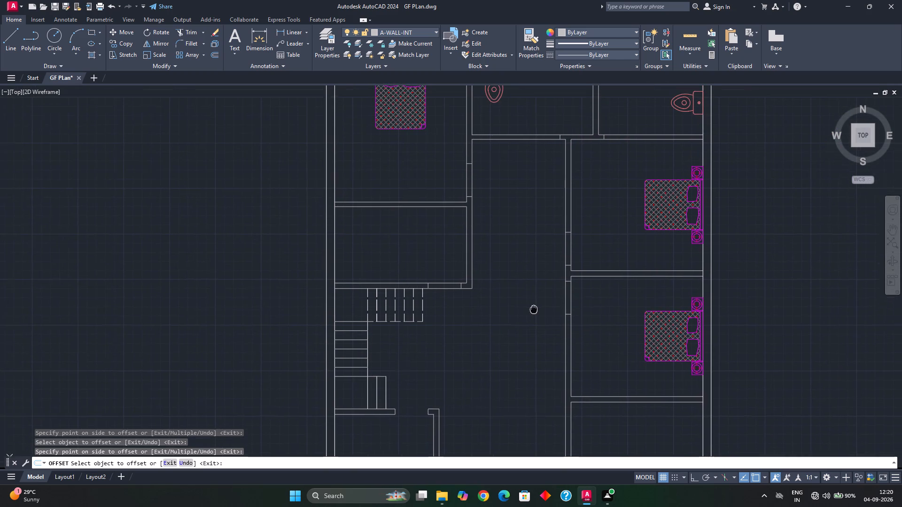
middle_drag(533, 313, 531, 317)
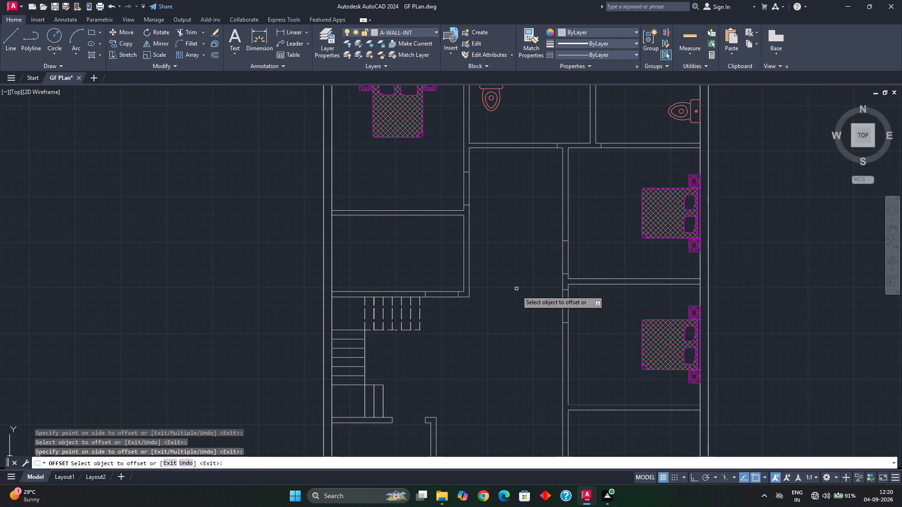
middle_drag(501, 303, 526, 190)
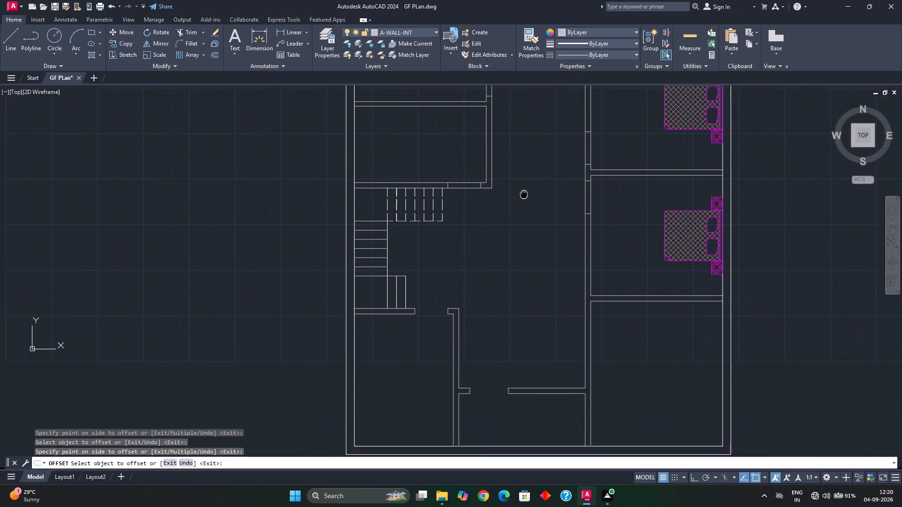
middle_drag(526, 190, 497, 314)
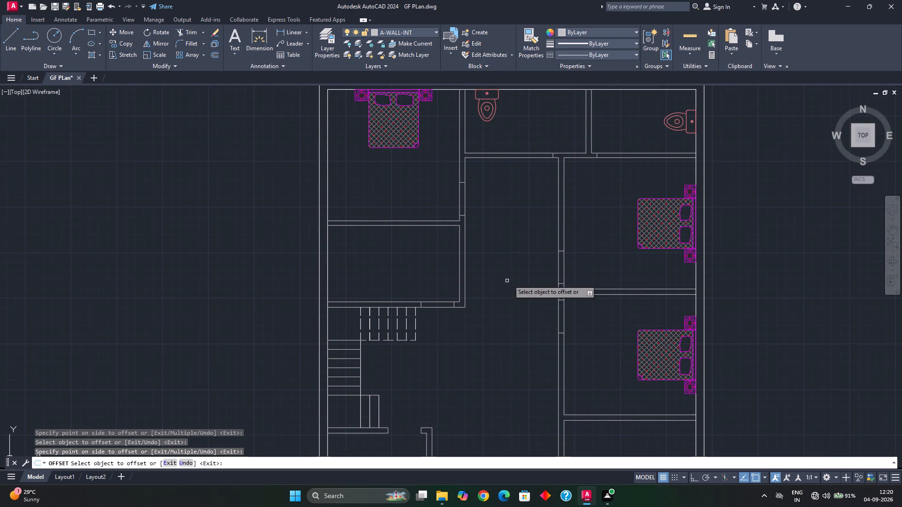
middle_drag(515, 246, 498, 301)
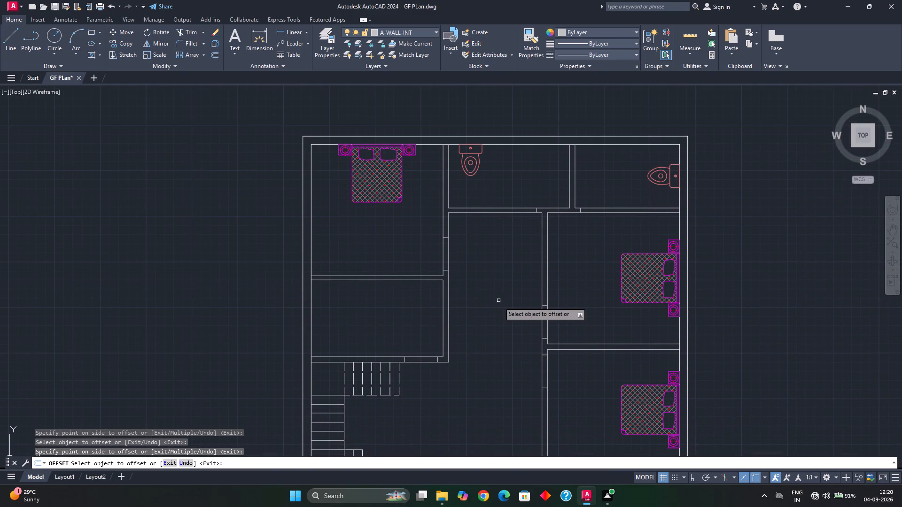
key(Escape)
key(Escape)
Trim the wall lines between the jambs to open doorways in the west wall of both east bedrooms.
text(tr)
key(space)
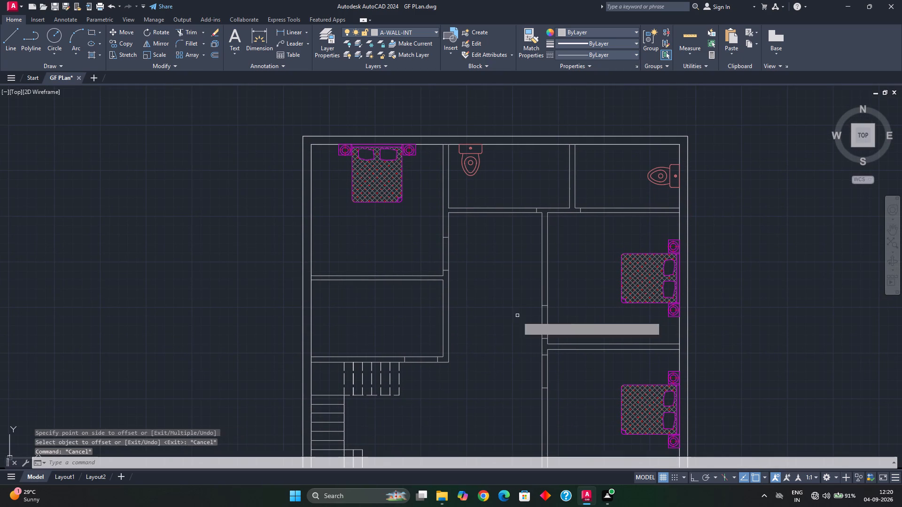
click(558, 367)
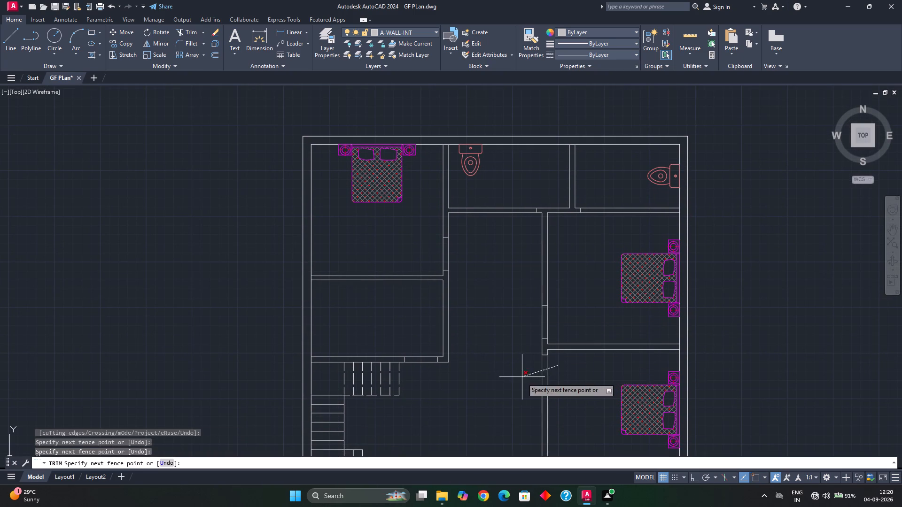
click(522, 378)
drag(553, 322, 537, 328)
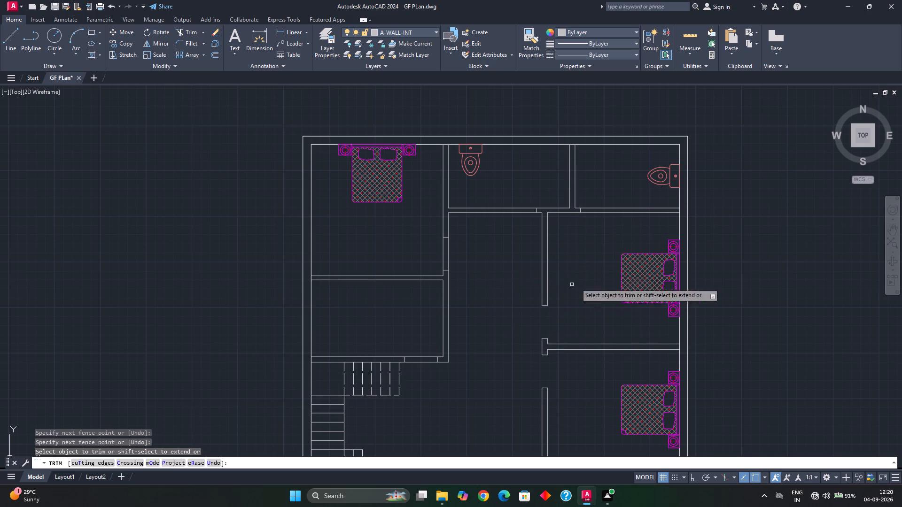
Trim the wall lines between the jambs of the northwest bedroom's east wall and the wall above the stairs.
click(426, 252)
click(478, 262)
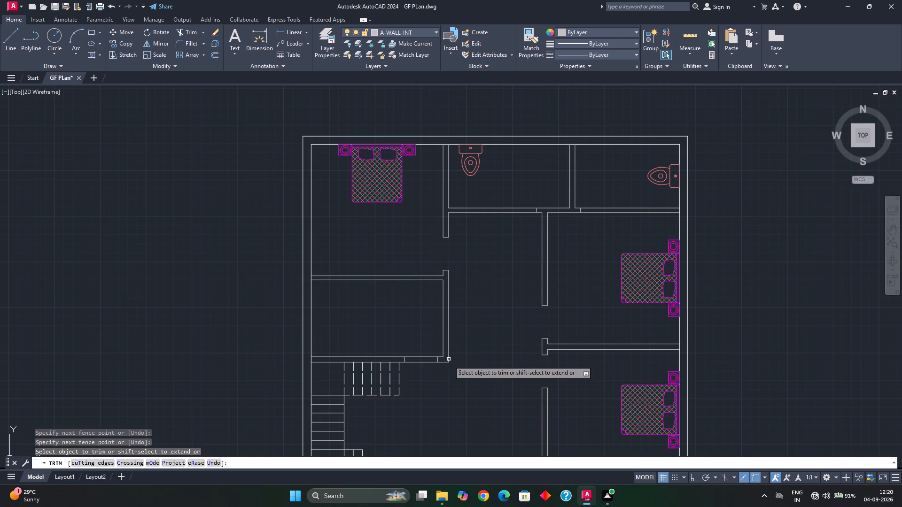
middle_drag(447, 358, 466, 293)
drag(441, 290, 441, 318)
middle_drag(447, 345, 445, 277)
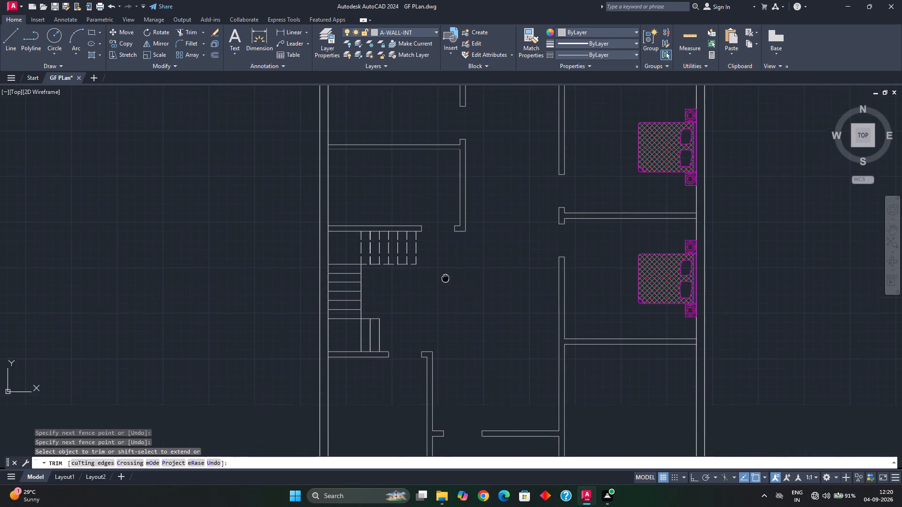
middle_drag(445, 277, 445, 274)
middle_drag(463, 294, 448, 299)
middle_drag(446, 256, 445, 255)
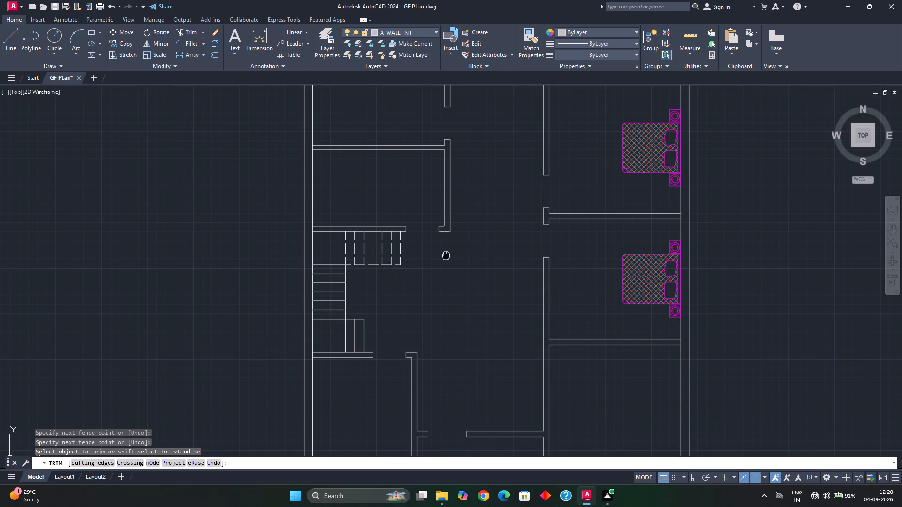
middle_drag(445, 255, 449, 225)
middle_drag(468, 271, 461, 215)
middle_drag(466, 223, 412, 328)
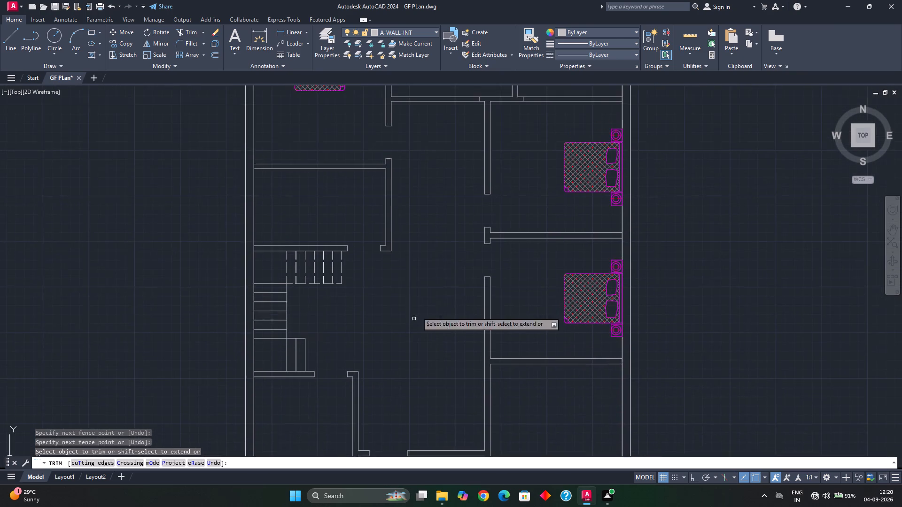
middle_drag(440, 250, 417, 354)
middle_drag(433, 259, 424, 326)
key(Escape)
key(Escape)
Offset the two bathrooms' jamb lines 2'6" along their south wall, westward for the middle bathroom and eastward for the northeast one.
scroll(435, 286, up, 1)
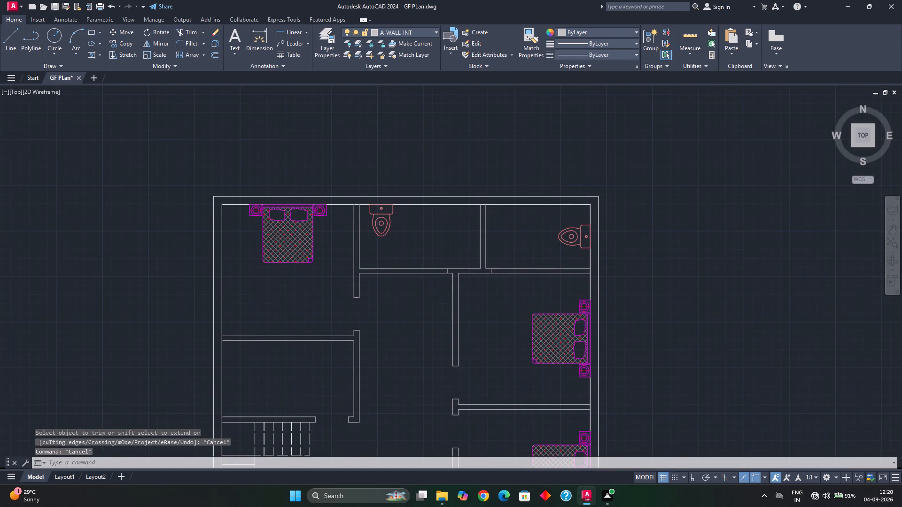
middle_drag(435, 288, 418, 315)
key(o)
key(space)
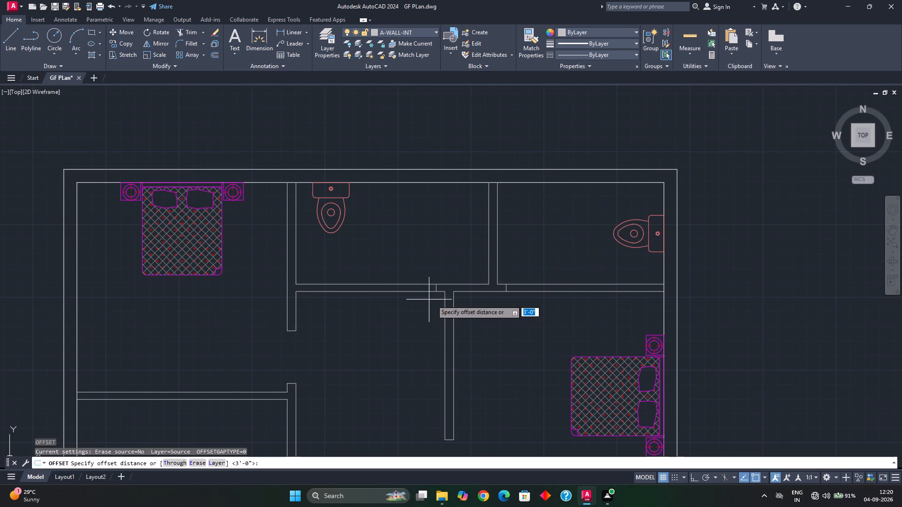
text(2'6")
key(Return)
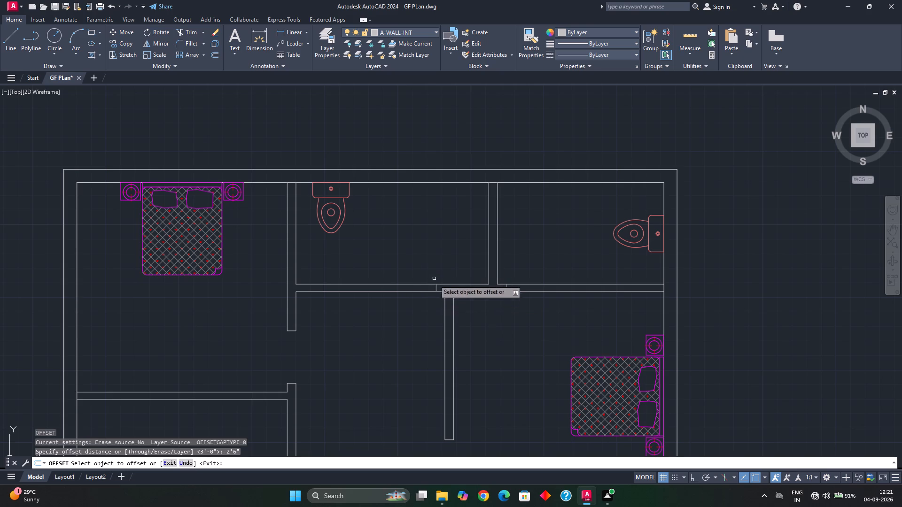
scroll(437, 292, up, 1)
click(434, 289)
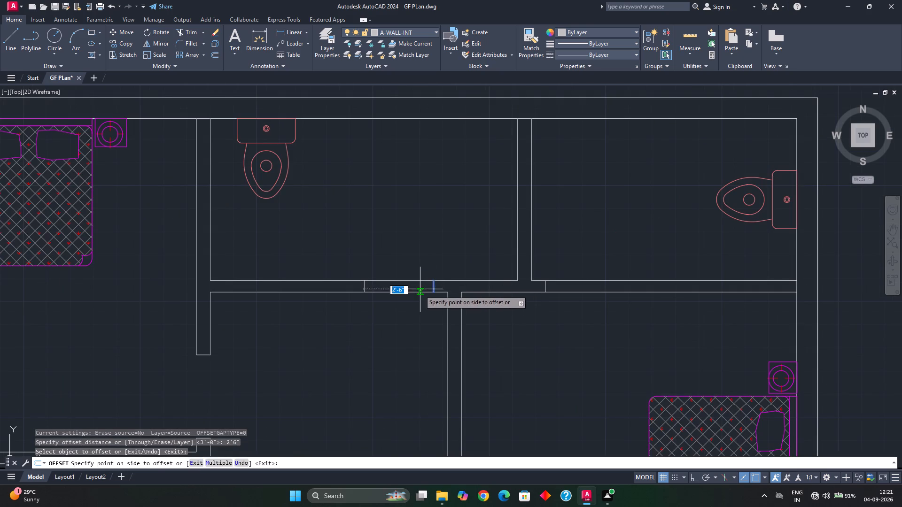
click(419, 291)
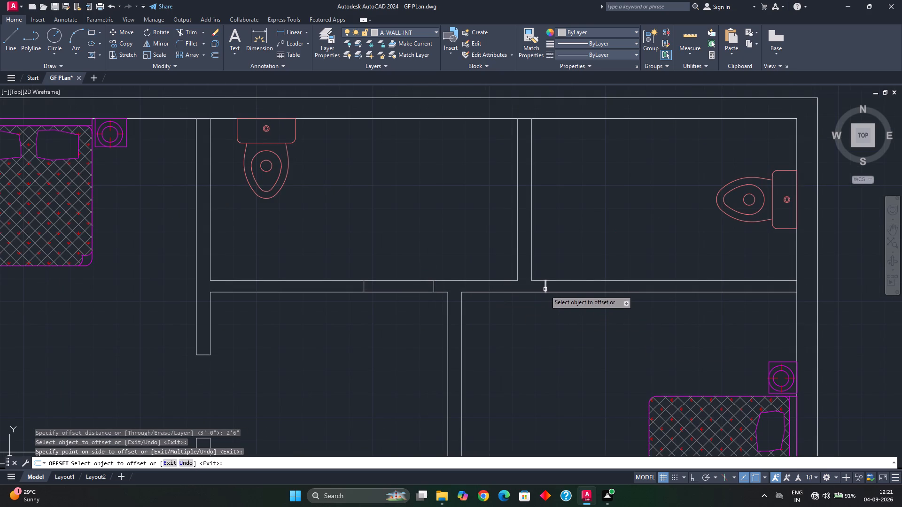
click(545, 290)
click(560, 289)
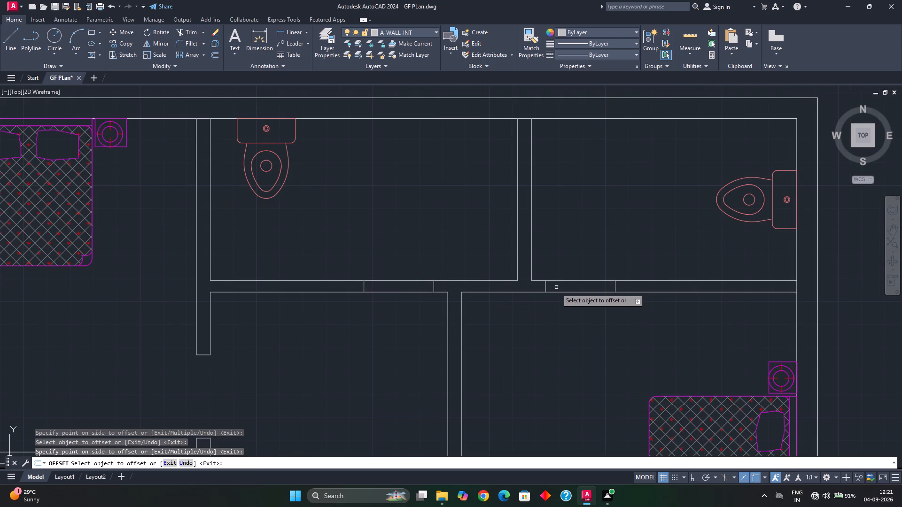
key(Escape)
Trim the wall lines between the jambs to open doorways in the south wall of both bathrooms.
key(t)
key(r)
key(space)
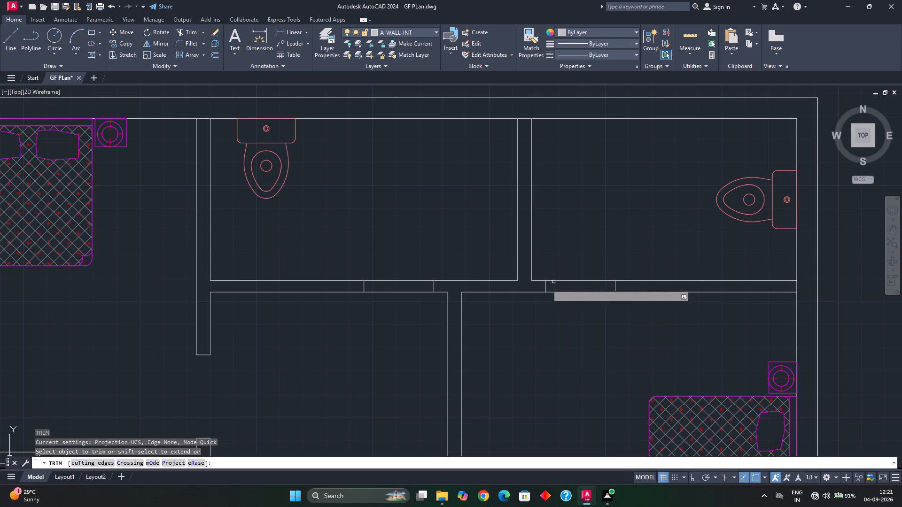
drag(417, 272, 398, 315)
drag(566, 271, 557, 304)
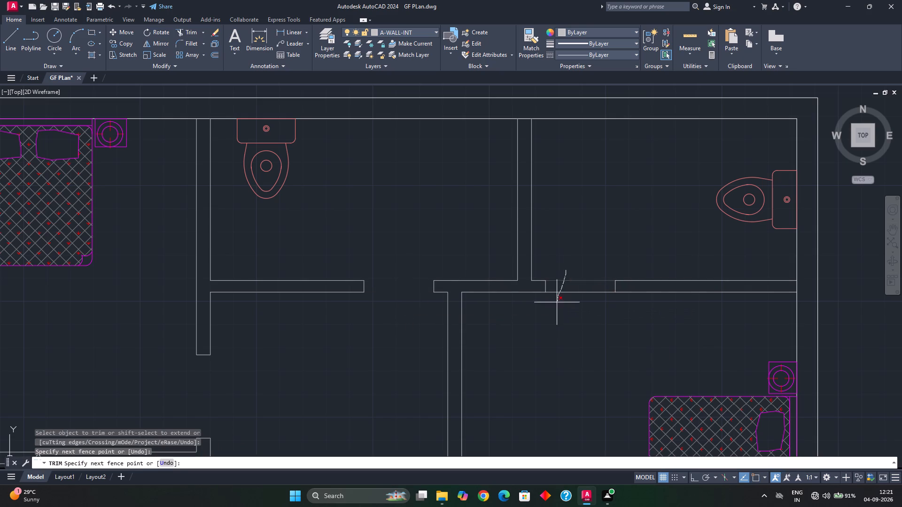
drag(557, 304, 557, 302)
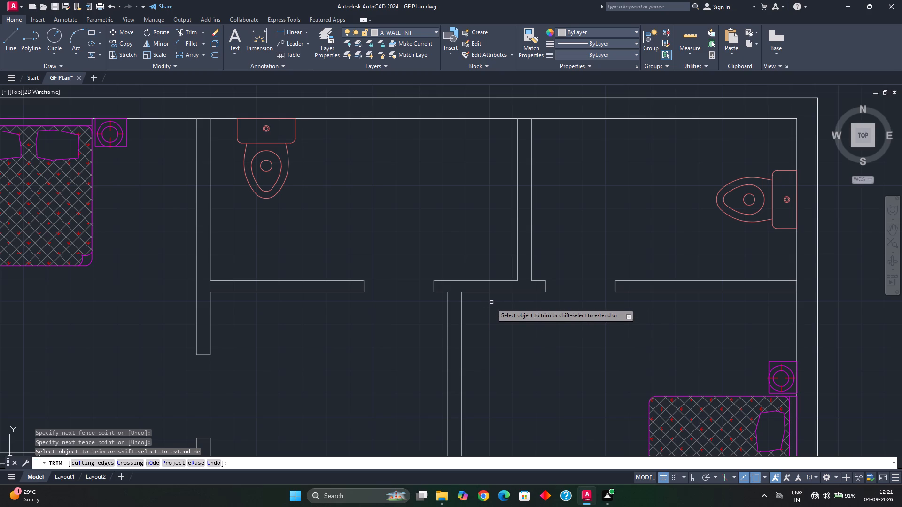
scroll(496, 316, down, 2)
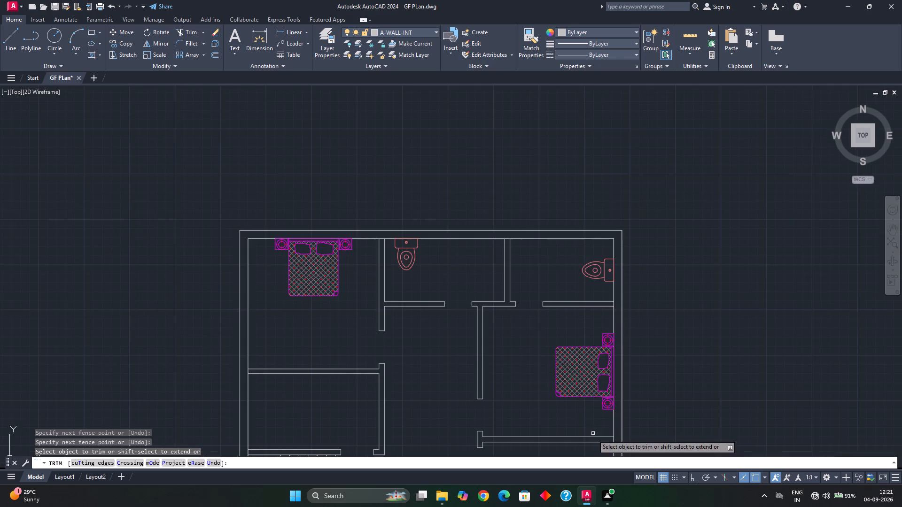
middle_drag(593, 430, 560, 348)
key(Escape)
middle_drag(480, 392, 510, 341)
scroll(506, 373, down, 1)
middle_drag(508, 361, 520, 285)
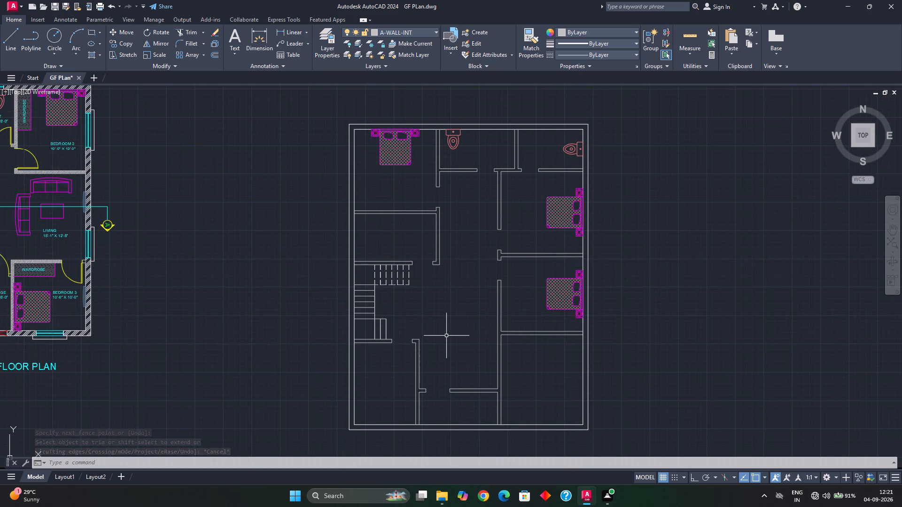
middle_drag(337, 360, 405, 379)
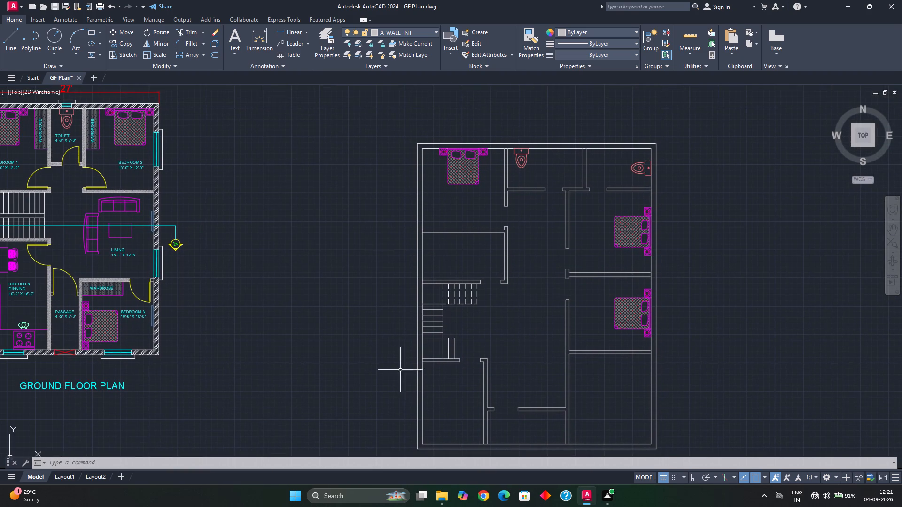
Measure the width of Bedroom 2's door opening in the existing ground floor plan.
middle_drag(212, 306, 335, 347)
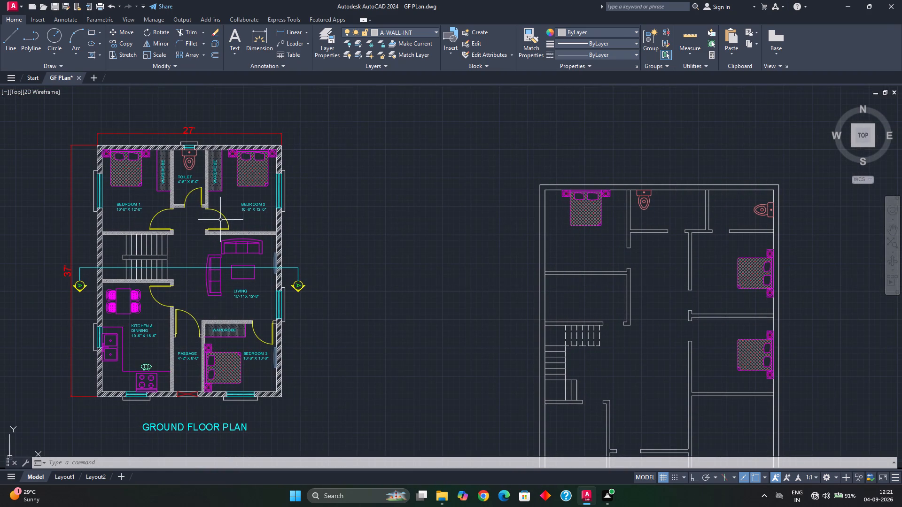
middle_drag(224, 229, 290, 273)
click(683, 38)
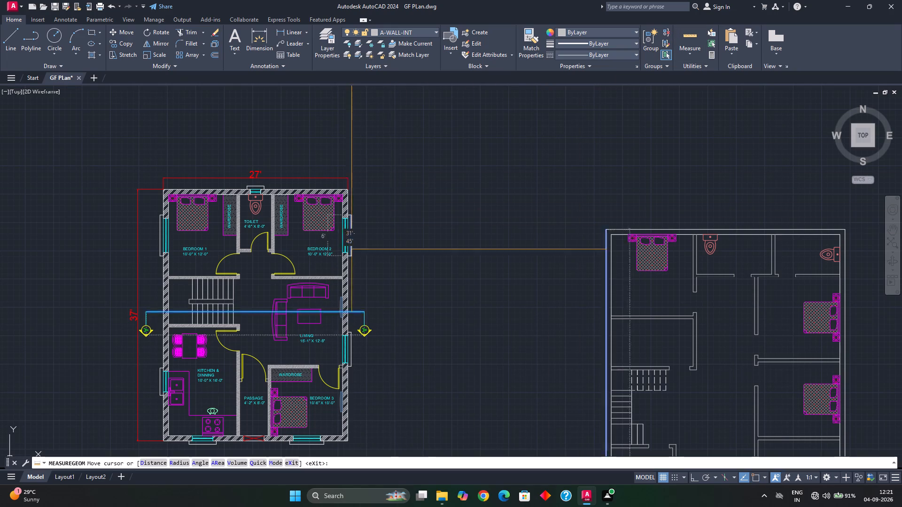
scroll(275, 270, up, 4)
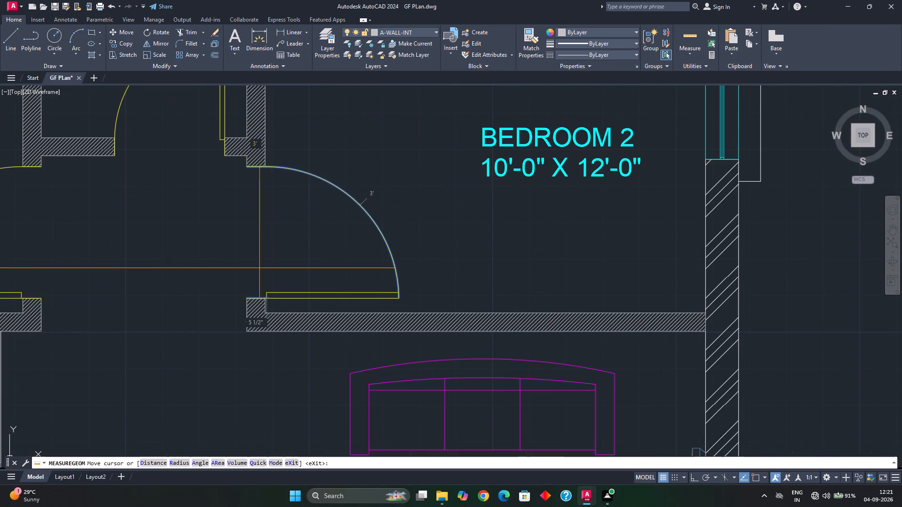
key(Escape)
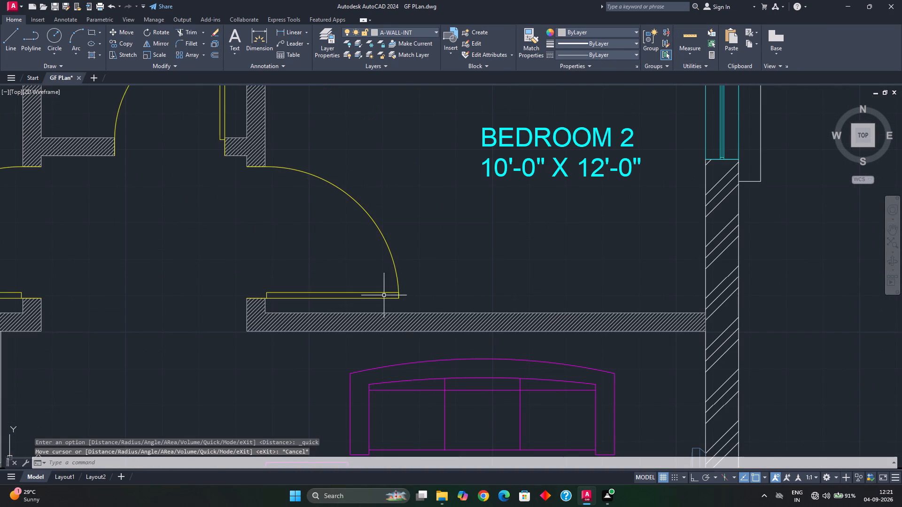
Copy the Bedroom 2 door from its wall corner to the south jamb of the northern east bedroom's doorway in the new plan.
click(383, 296)
click(403, 270)
drag(382, 285, 375, 290)
click(409, 263)
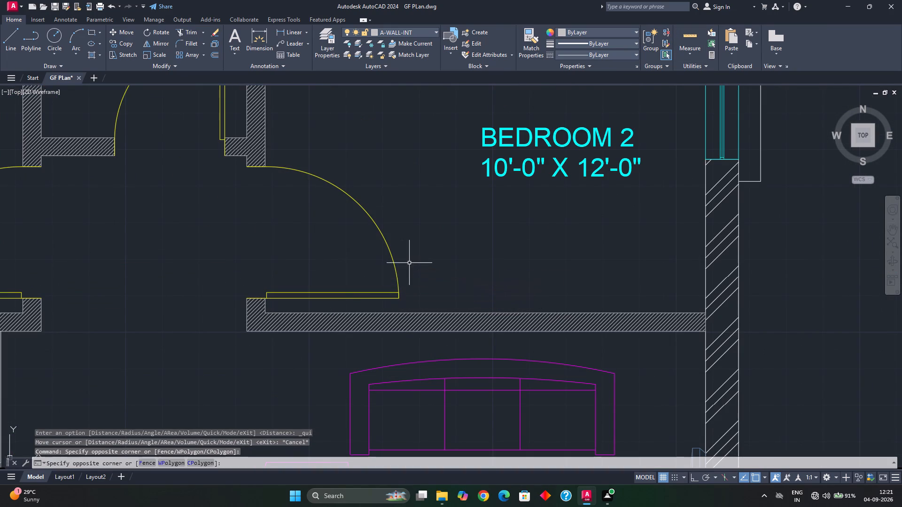
key(Escape)
drag(409, 259, 389, 292)
click(377, 304)
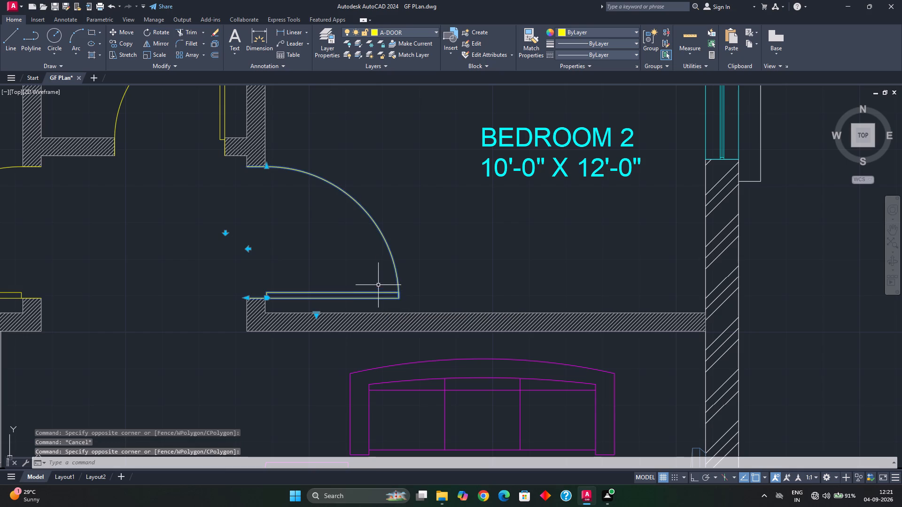
key(c)
key(o)
key(Return)
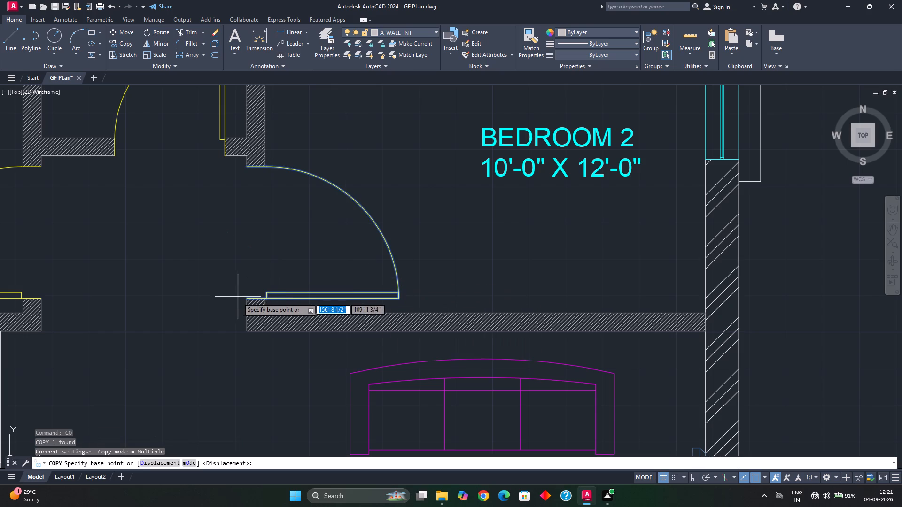
click(247, 299)
scroll(404, 290, down, 3)
middle_drag(578, 295, 274, 284)
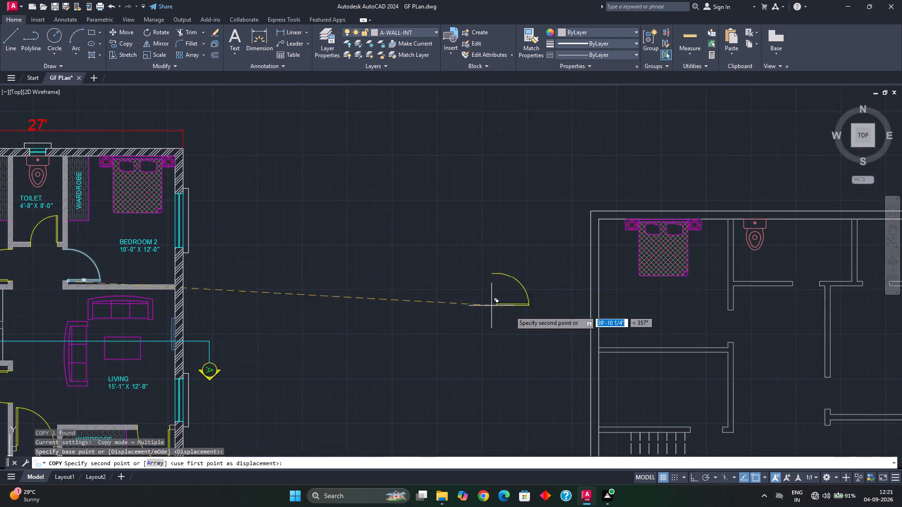
middle_drag(547, 318, 279, 294)
middle_drag(513, 335, 485, 254)
scroll(525, 303, up, 3)
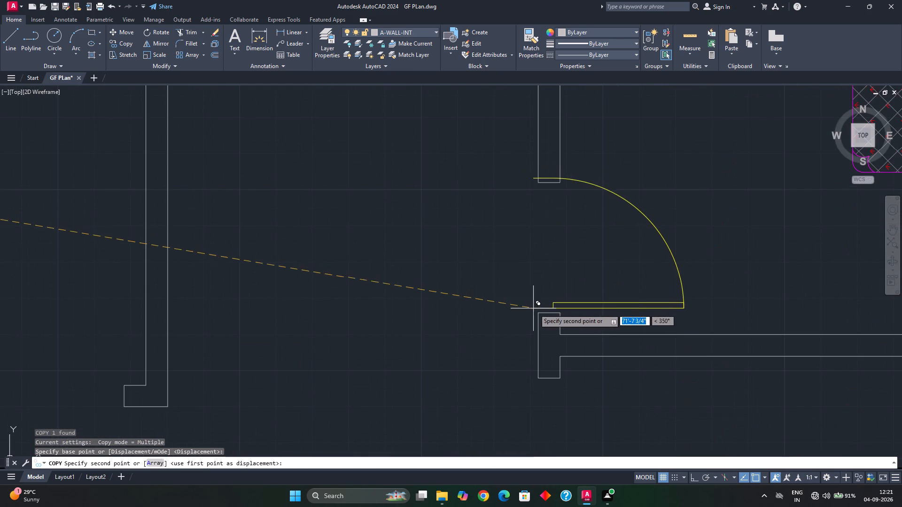
click(538, 316)
Place another copy of the door in the southern east bedroom's doorway, at the wall corner of its south jamb.
scroll(553, 284, down, 3)
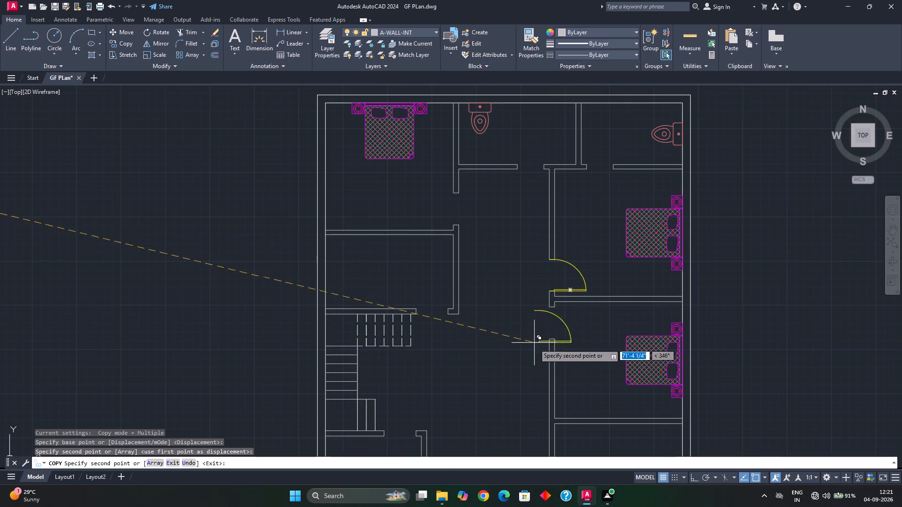
middle_drag(535, 338, 529, 296)
scroll(544, 300, up, 4)
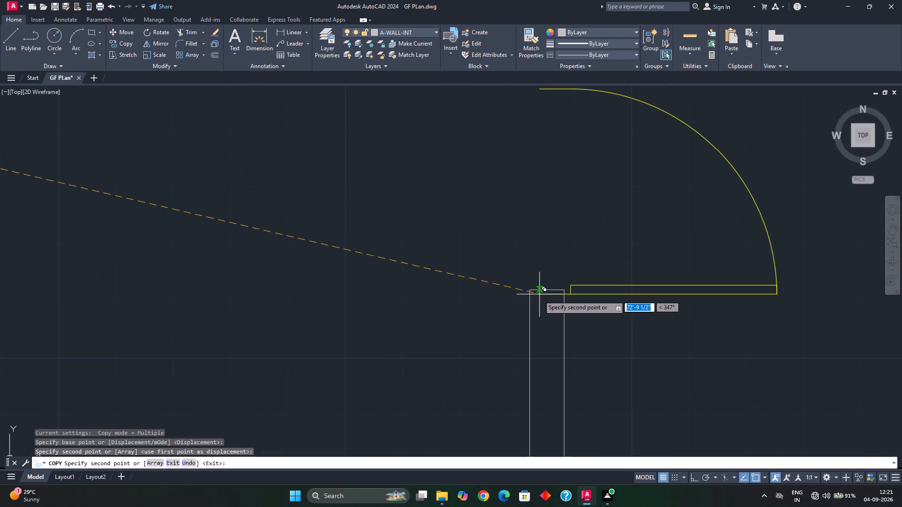
click(531, 291)
key(Escape)
key(Escape)
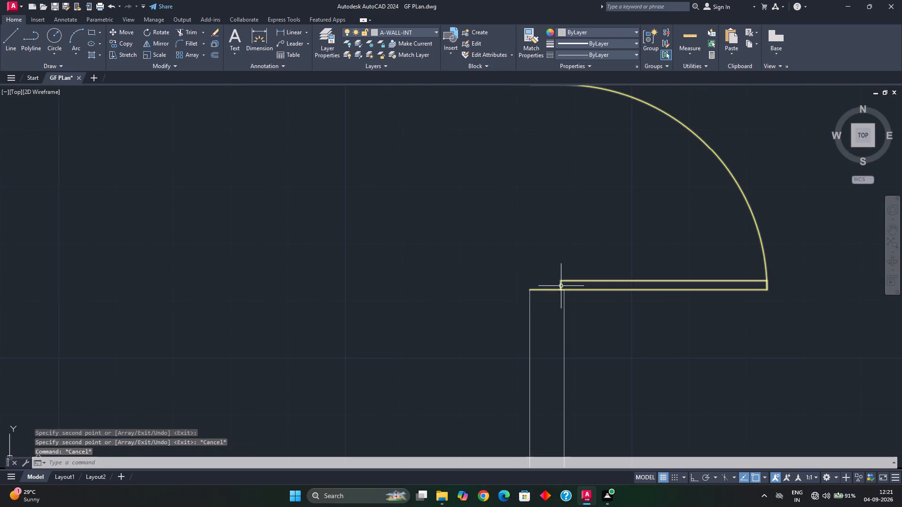
Flip the southern east bedroom's door so its leaf hinges on the opening's north jamb.
click(562, 287)
click(496, 189)
scroll(525, 215, down, 2)
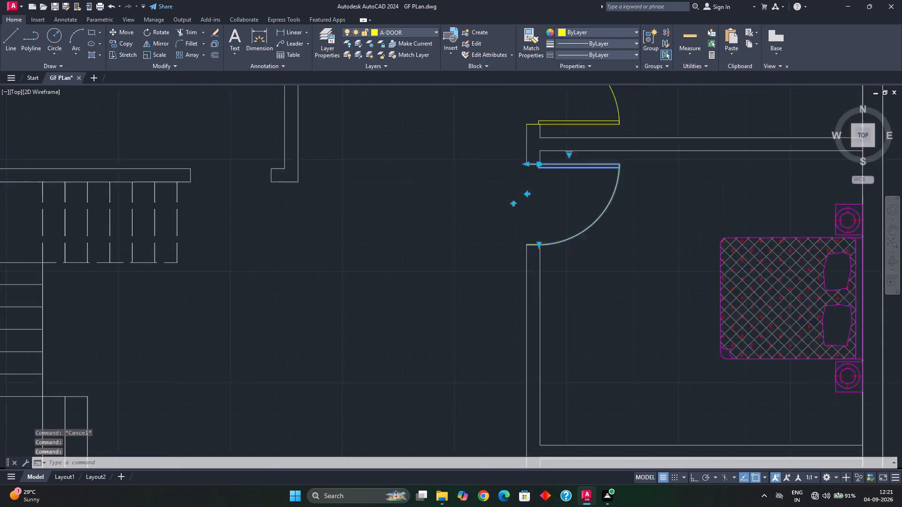
scroll(525, 217, down, 1)
key(Escape)
scroll(521, 223, down, 2)
middle_drag(523, 227, 511, 278)
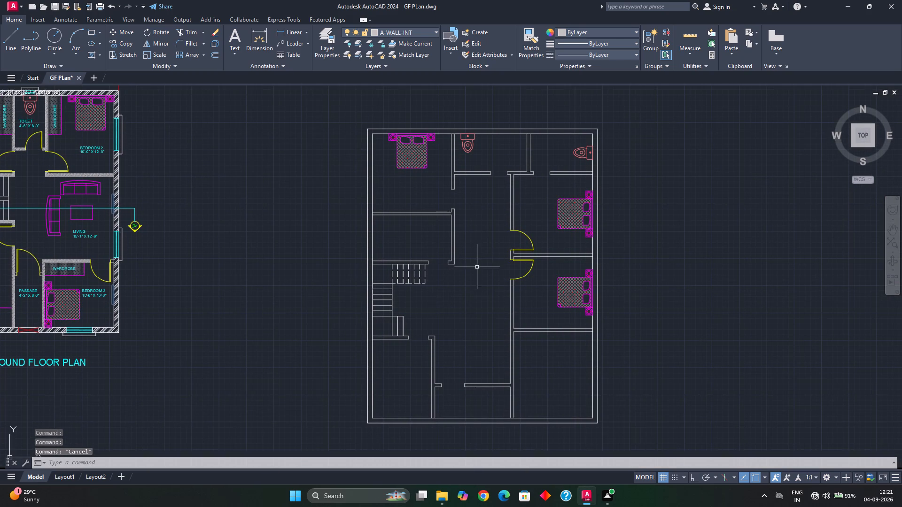
Copy the northern east bedroom's door to the south jamb of the northwest bedroom's doorway.
click(523, 233)
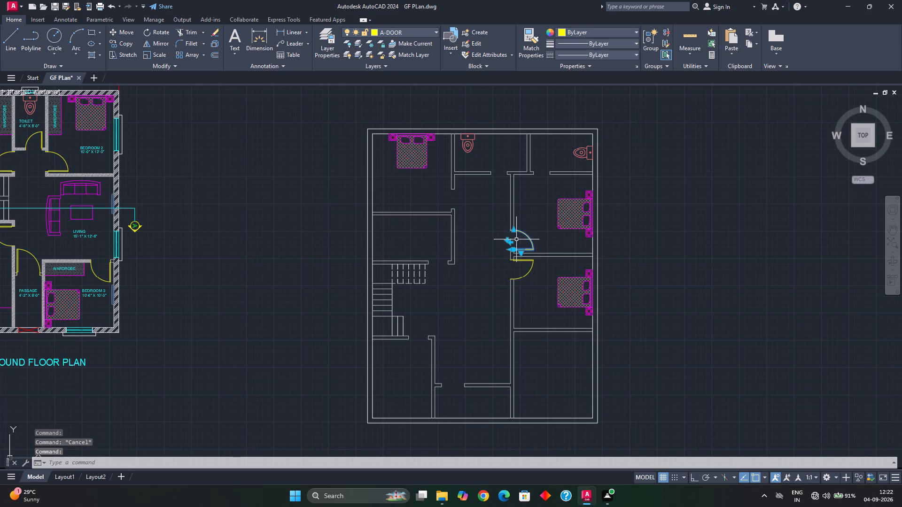
key(c)
key(o)
key(Return)
middle_drag(437, 225, 457, 245)
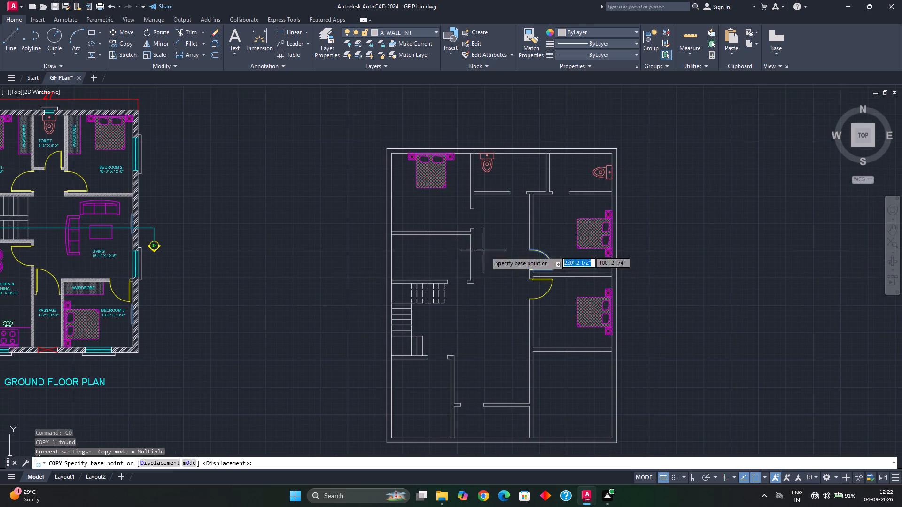
scroll(513, 269, up, 3)
click(574, 271)
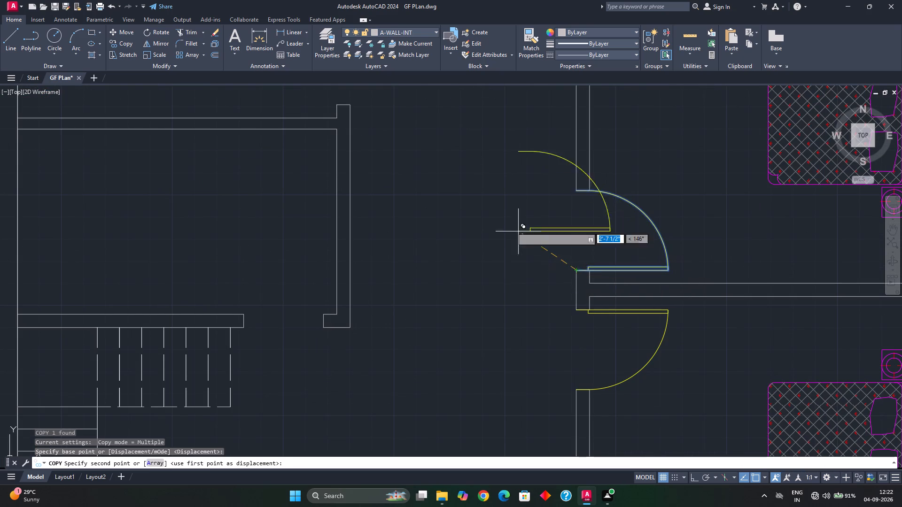
scroll(463, 193, down, 1)
middle_drag(467, 200, 561, 246)
middle_drag(447, 183, 506, 266)
scroll(526, 260, up, 2)
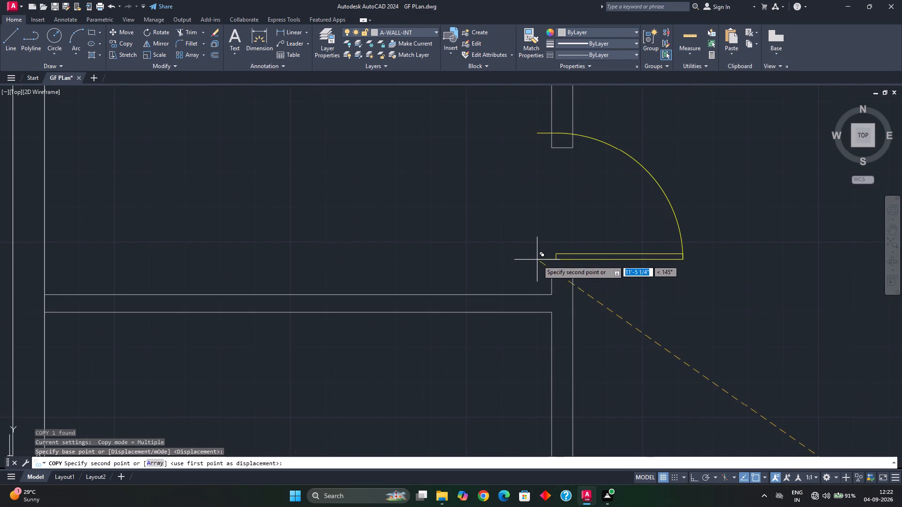
click(550, 274)
key(Escape)
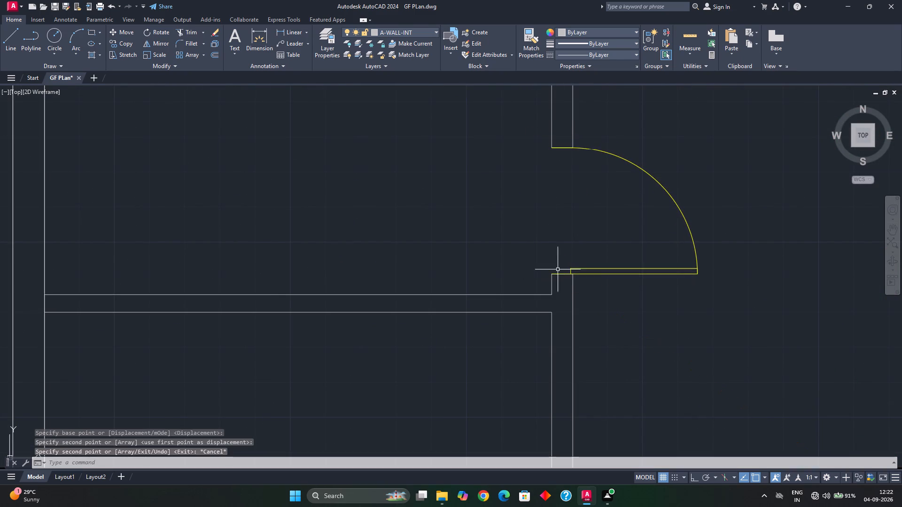
key(Escape)
Flip the northwest bedroom's door so it swings west into the room.
click(573, 271)
key(Escape)
click(580, 274)
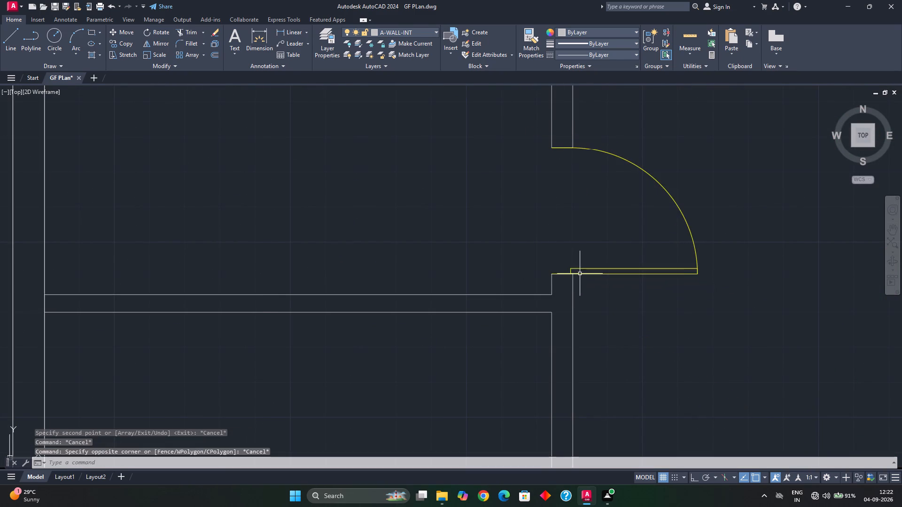
click(555, 229)
key(Escape)
scroll(548, 293, down, 2)
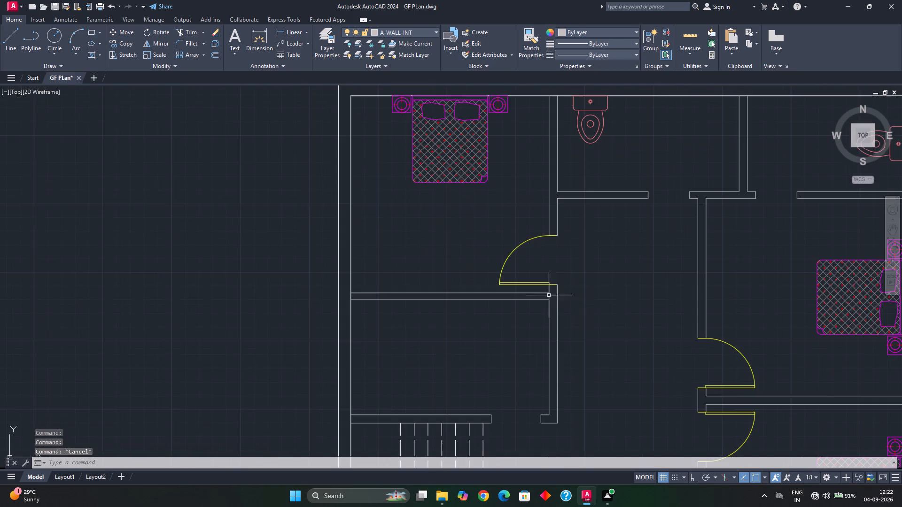
Copy the existing plan's Passage door to the west jamb of the opening in the new plan's southern cross wall.
middle_drag(557, 312, 532, 232)
scroll(555, 300, down, 1)
middle_drag(555, 300, 550, 271)
middle_drag(553, 294, 550, 279)
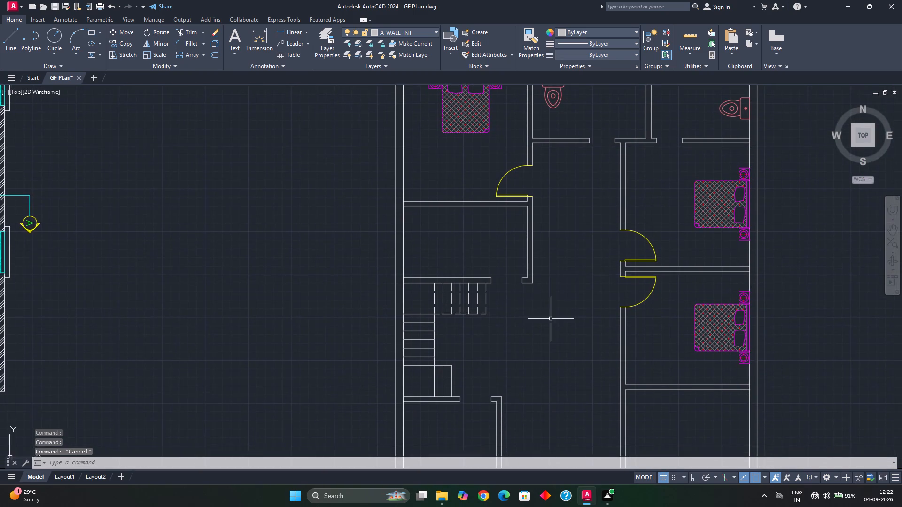
middle_drag(549, 325, 539, 244)
middle_drag(551, 306, 548, 292)
scroll(546, 311, down, 2)
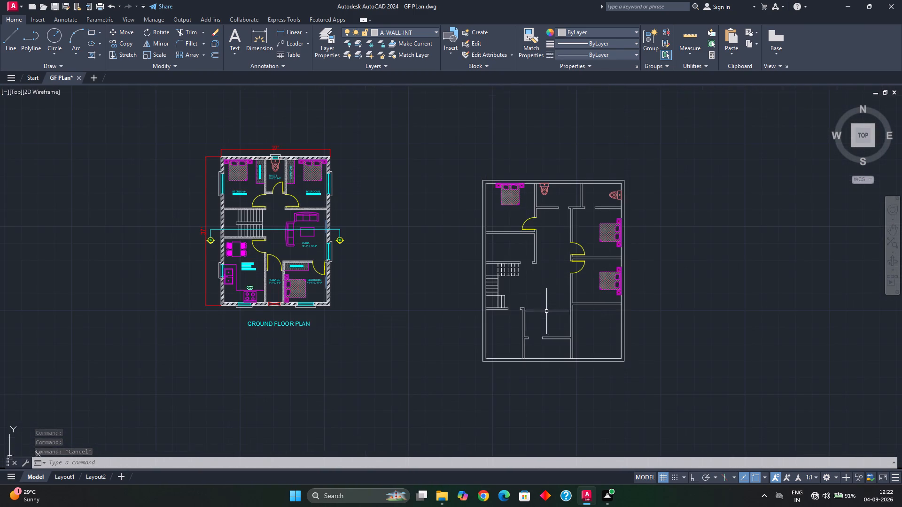
middle_drag(383, 337, 433, 325)
scroll(340, 256, up, 3)
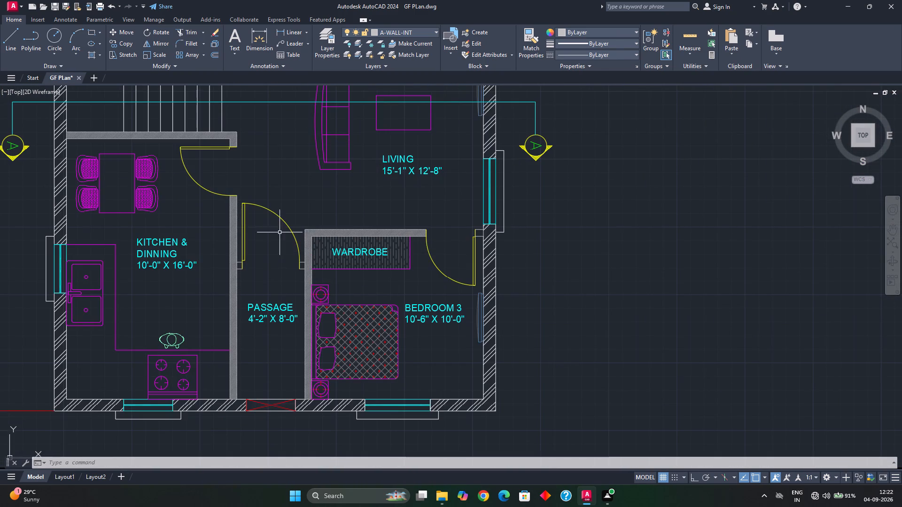
click(290, 229)
key(c)
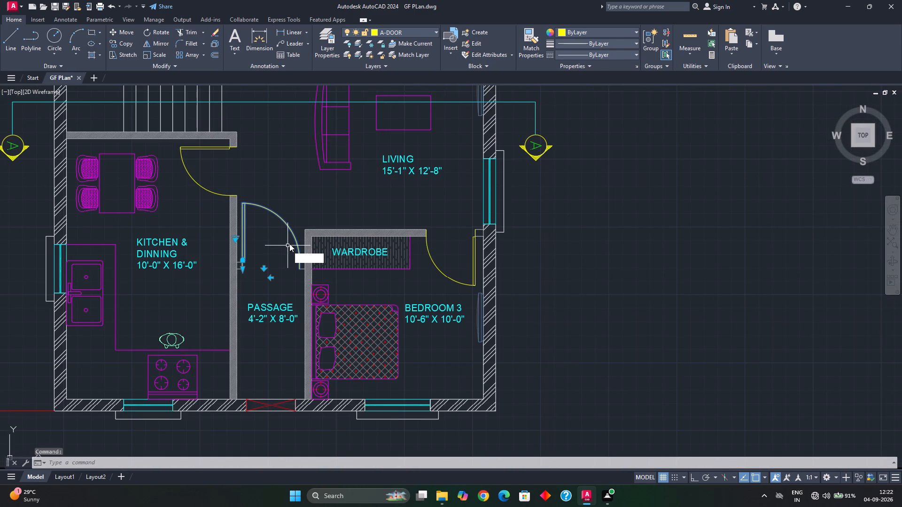
key(o)
key(Return)
scroll(252, 250, up, 1)
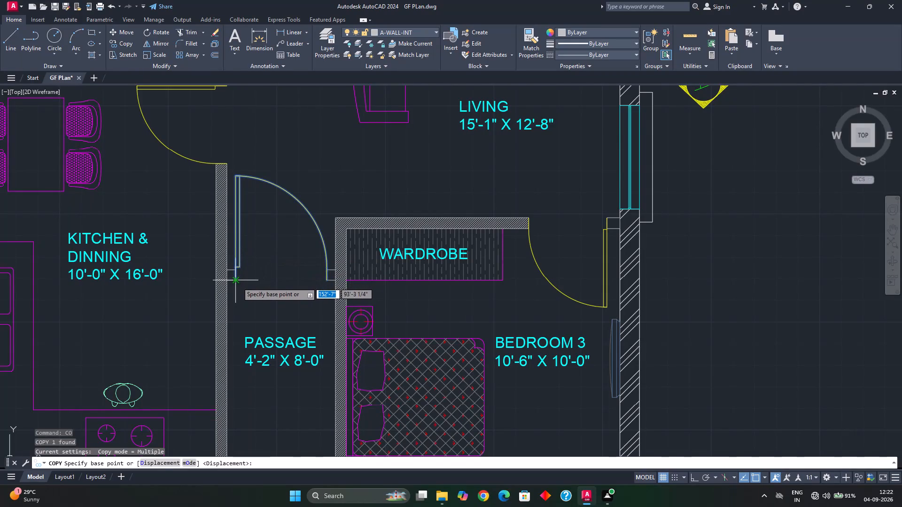
click(237, 282)
scroll(469, 318, down, 2)
middle_drag(510, 326, 431, 290)
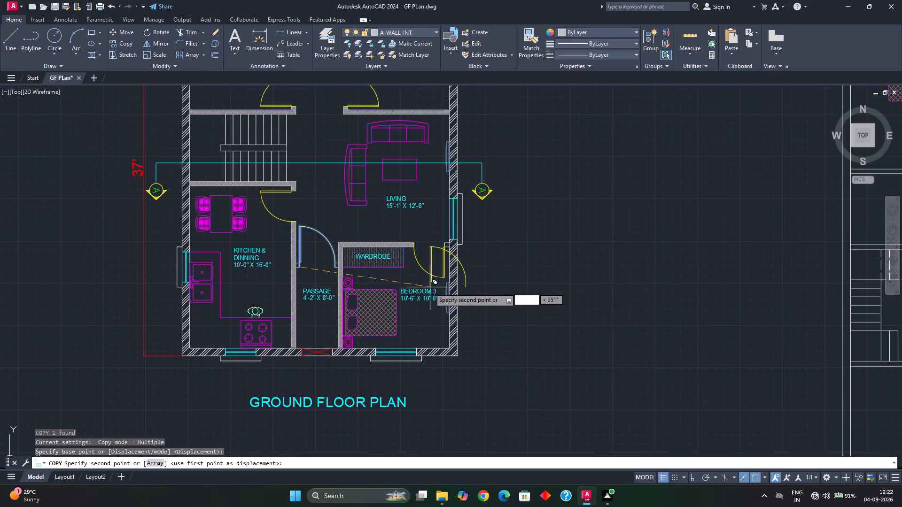
middle_drag(518, 330, 387, 262)
middle_drag(487, 315, 261, 250)
scroll(505, 282, up, 1)
middle_drag(510, 282, 508, 283)
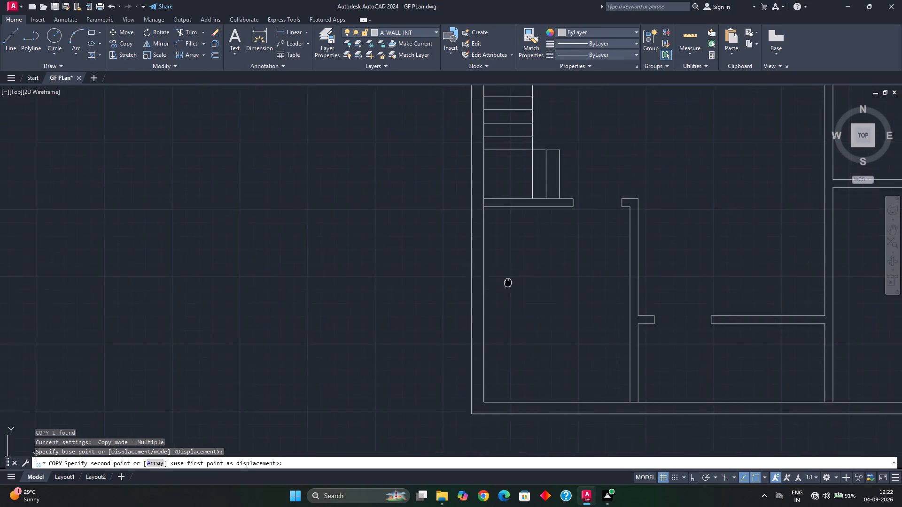
middle_drag(508, 283, 356, 243)
scroll(479, 274, up, 3)
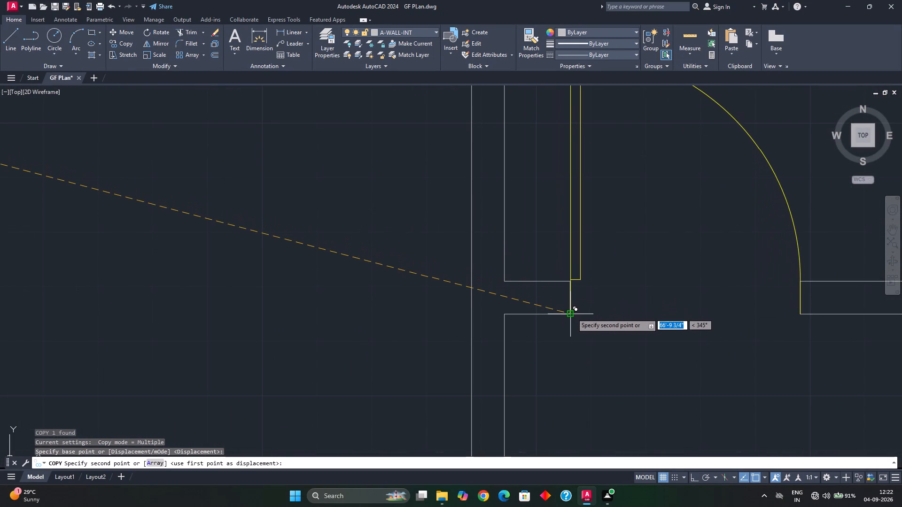
click(571, 313)
key(Escape)
scroll(585, 292, down, 5)
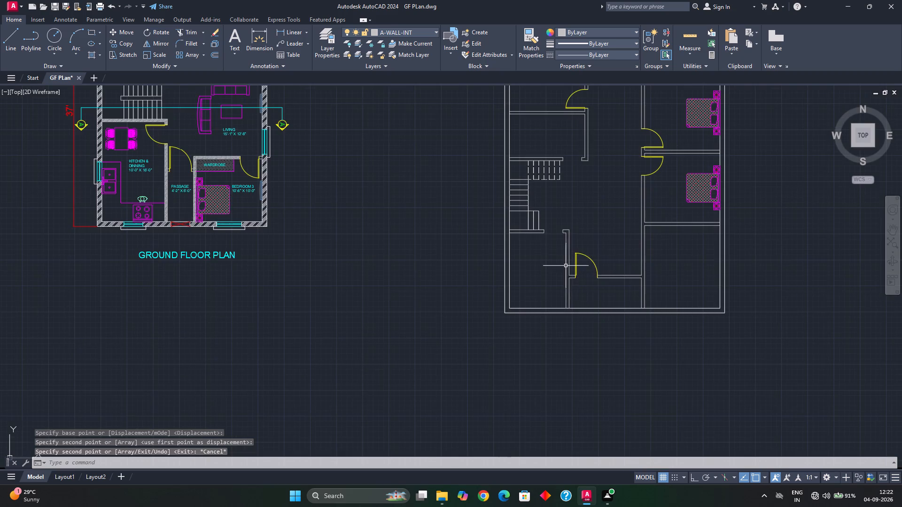
Copy the existing plan's Bedroom 3 door to the east jamb of the opening in the wall north of the new staircase.
middle_drag(566, 255, 557, 300)
middle_drag(362, 282, 435, 354)
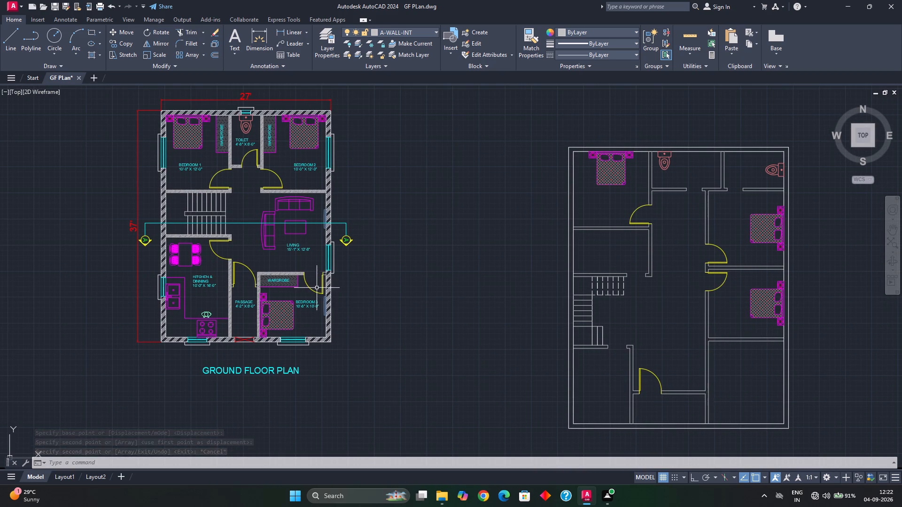
scroll(311, 291, up, 3)
click(325, 280)
click(303, 300)
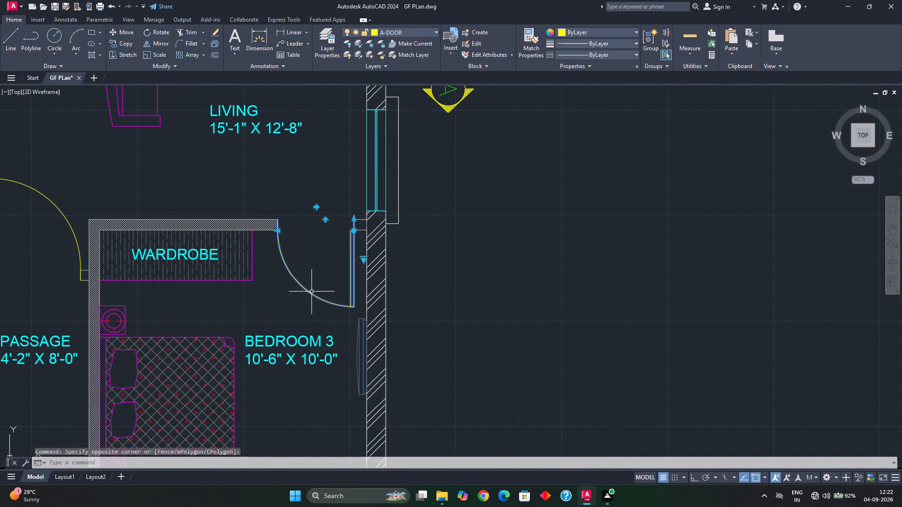
key(c)
key(o)
key(Return)
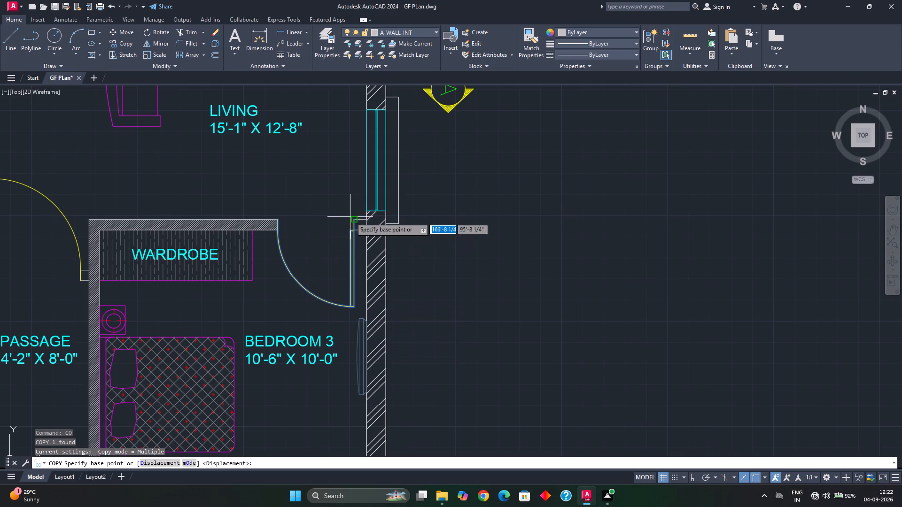
click(354, 219)
scroll(468, 270, down, 3)
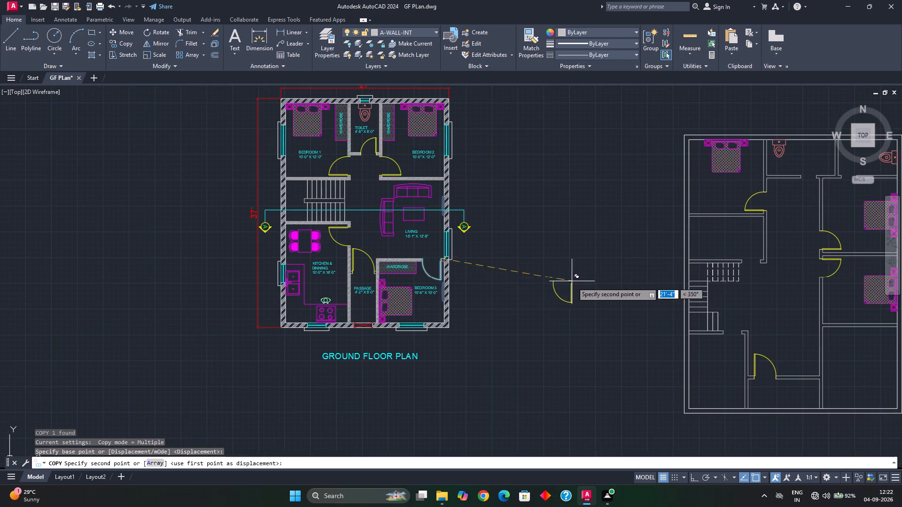
middle_drag(572, 283, 386, 296)
scroll(565, 290, up, 2)
middle_drag(565, 295, 550, 352)
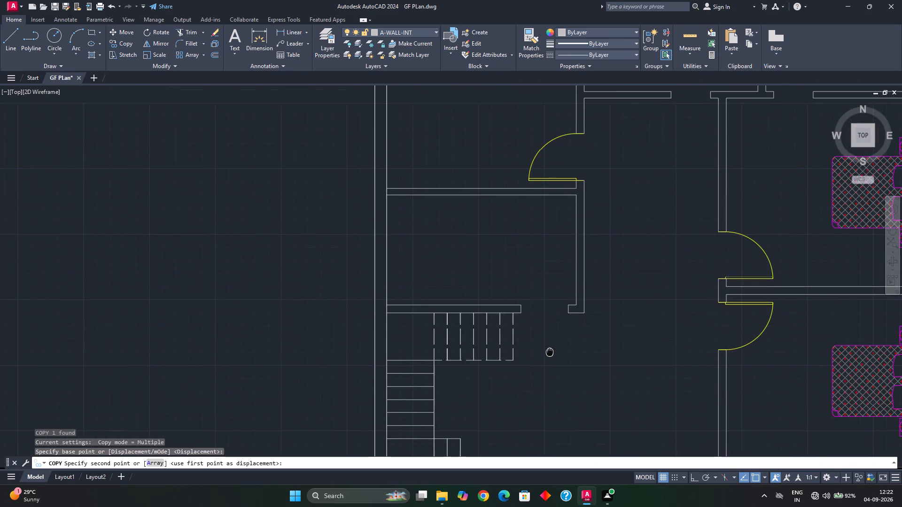
middle_drag(550, 352, 550, 353)
scroll(565, 331, up, 3)
middle_drag(563, 319, 564, 355)
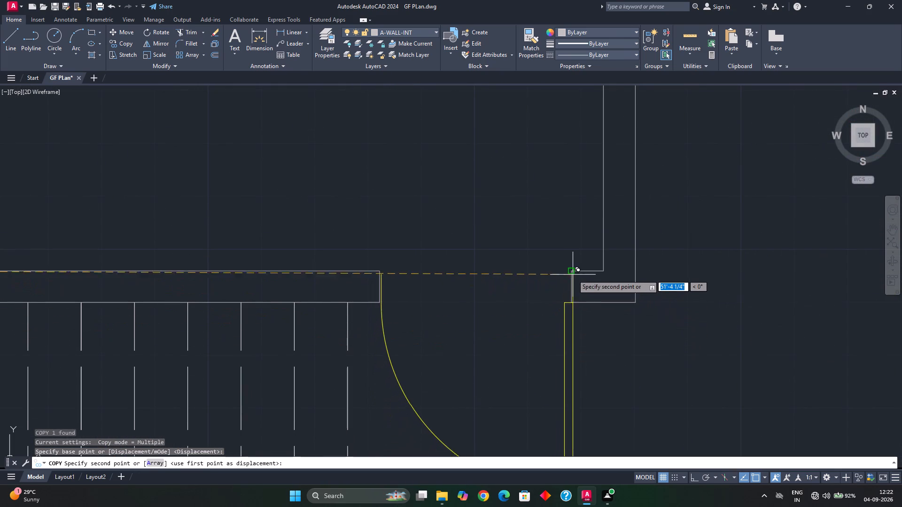
click(574, 273)
key(Escape)
key(Escape)
key(Escape)
Flip the door north of the staircase so it swings north into the room.
click(575, 322)
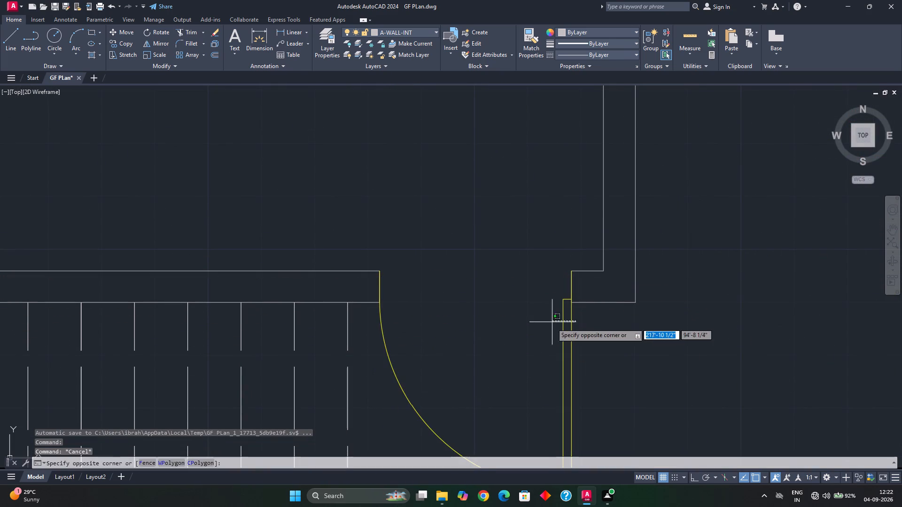
click(551, 323)
click(500, 272)
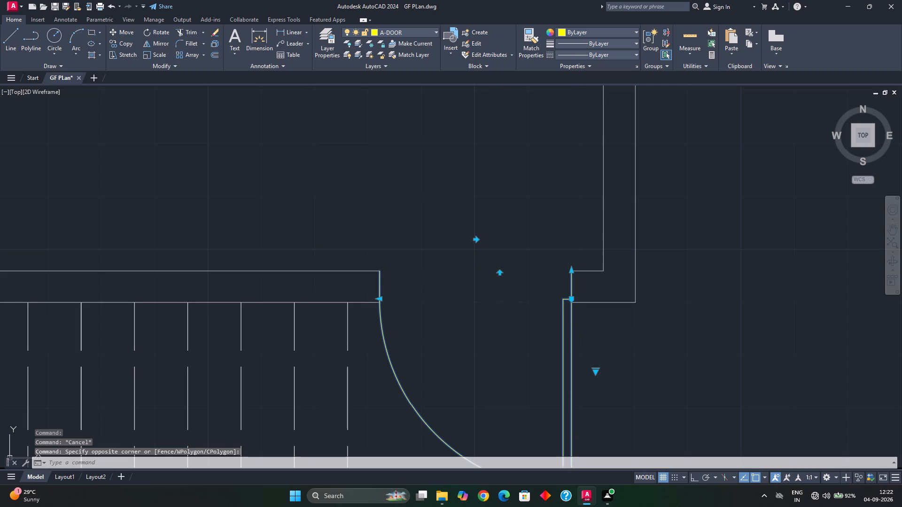
key(Escape)
scroll(513, 312, down, 2)
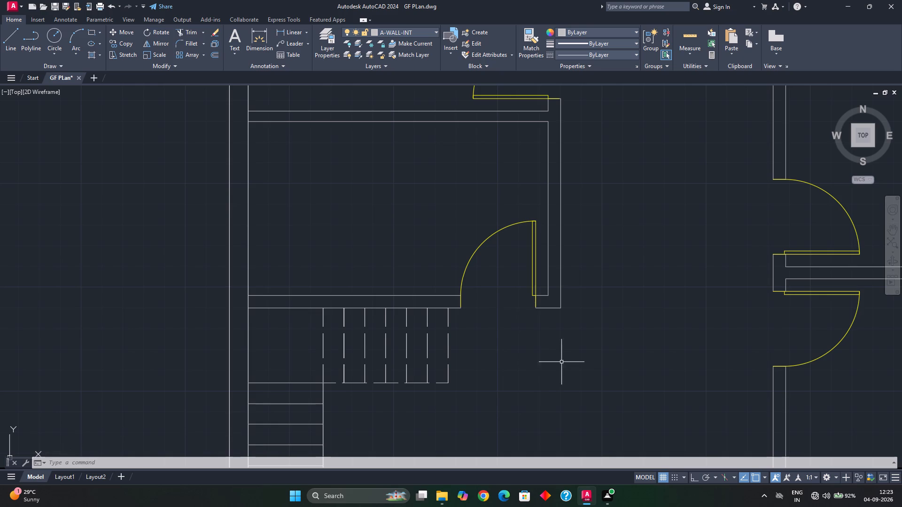
scroll(572, 363, down, 3)
key(Escape)
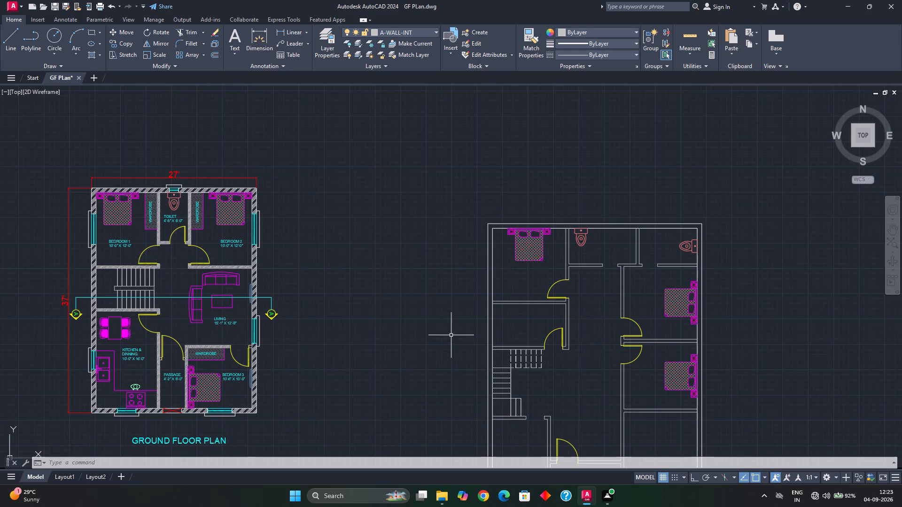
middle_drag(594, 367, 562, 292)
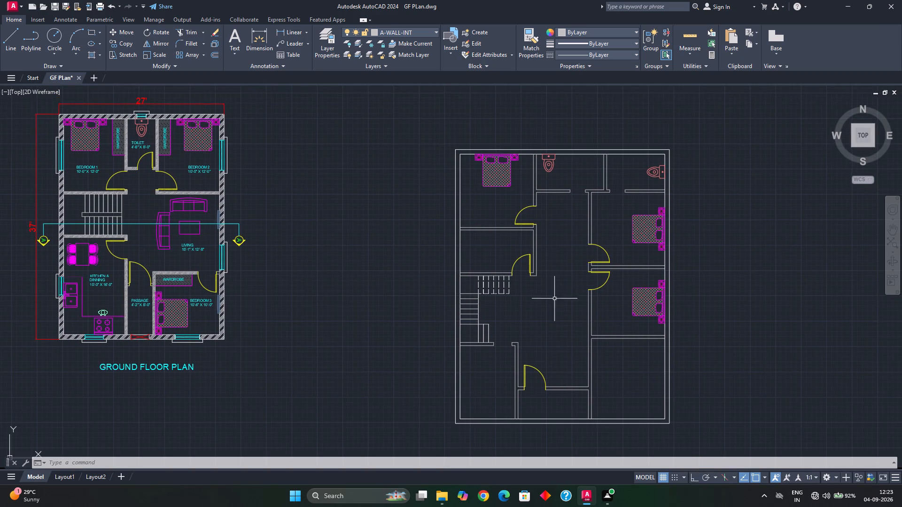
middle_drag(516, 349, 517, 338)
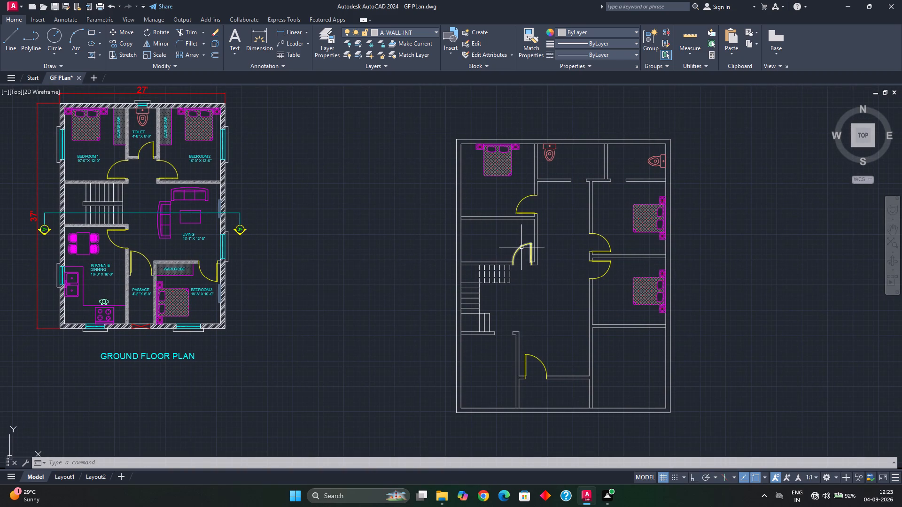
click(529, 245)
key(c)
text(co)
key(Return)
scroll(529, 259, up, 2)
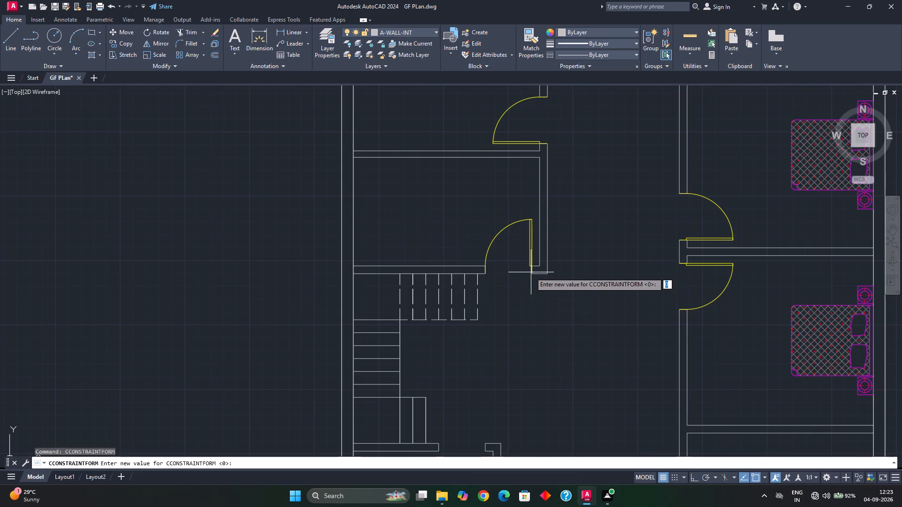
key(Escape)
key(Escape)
Copy the door north of the staircase to the east jamb of the opening in the wall south of the stairs.
click(532, 237)
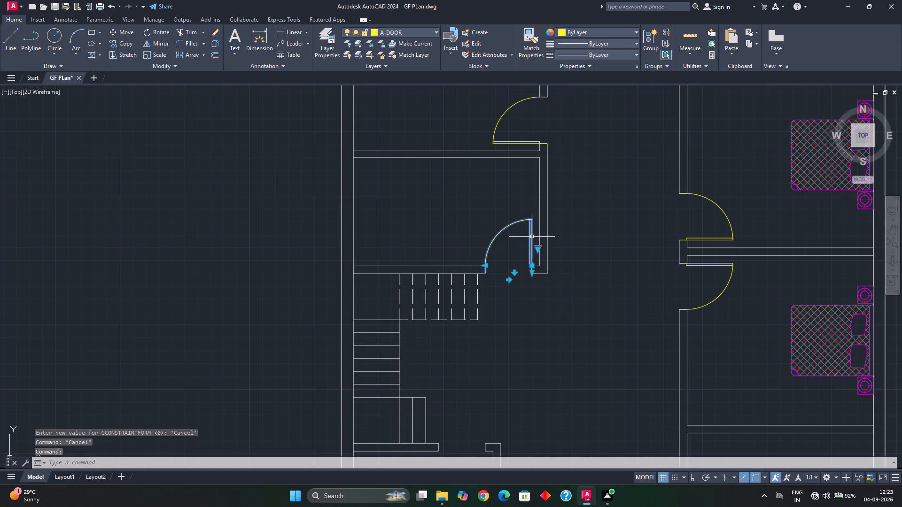
key(c)
key(o)
key(Return)
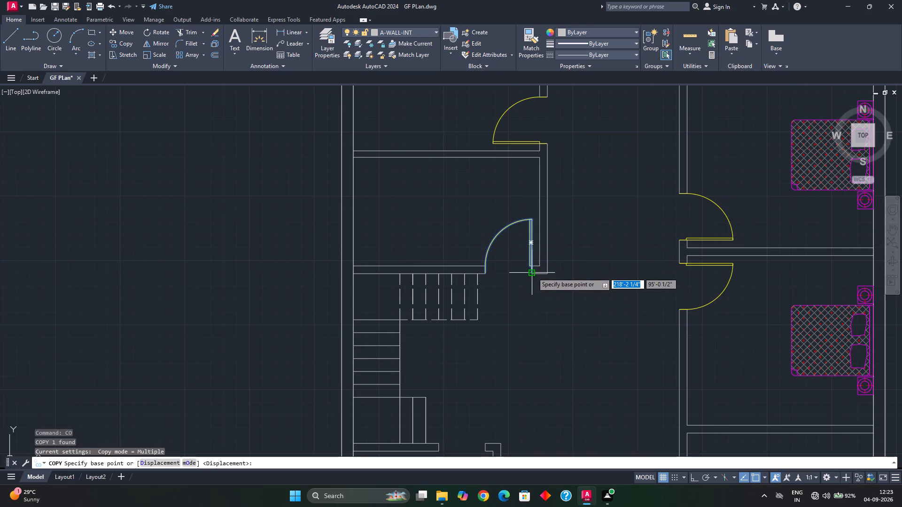
click(532, 273)
scroll(524, 302, down, 2)
middle_drag(521, 309, 519, 258)
scroll(499, 321, up, 3)
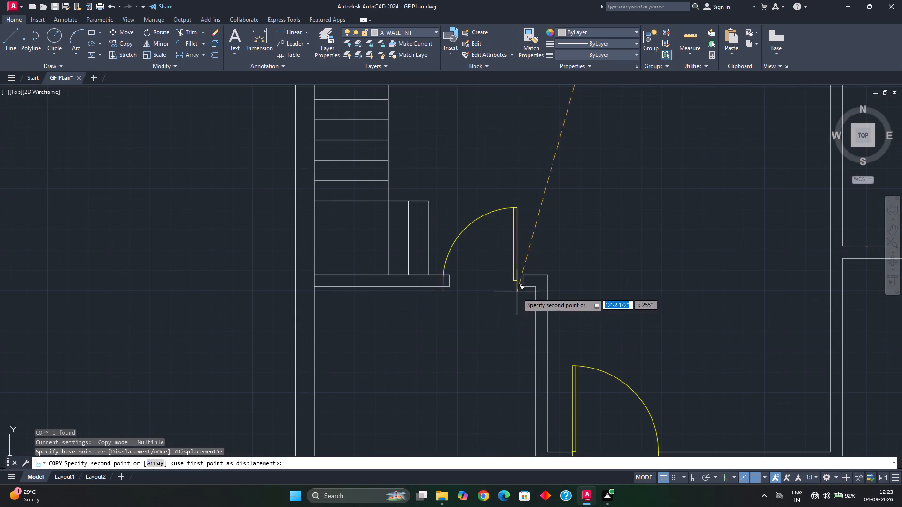
click(523, 289)
key(Escape)
key(Escape)
Flip the door south of the staircase so it swings south into the southwest room.
click(521, 270)
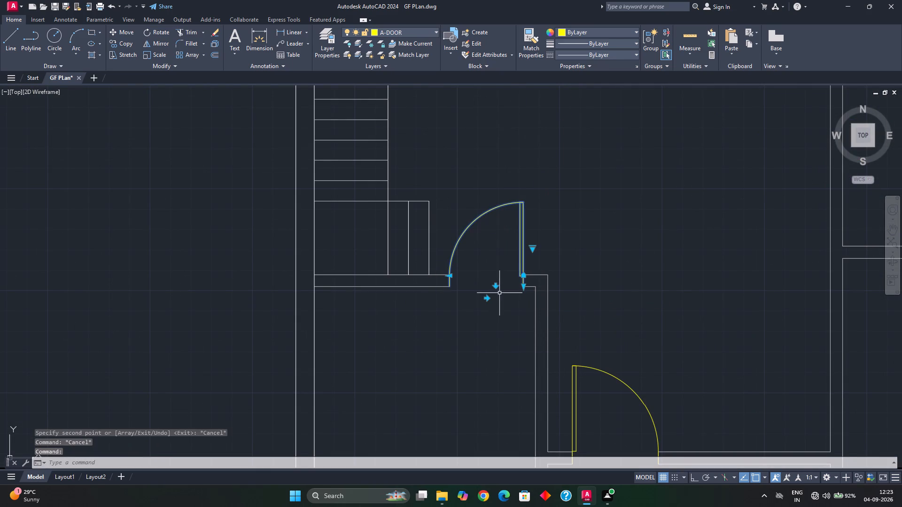
click(494, 288)
key(Escape)
scroll(509, 314, down, 2)
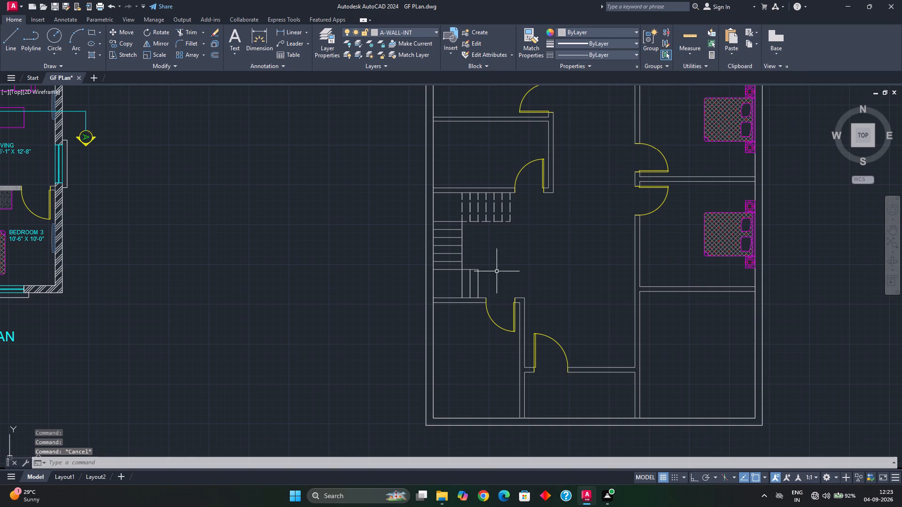
Quick-measure the clear distances in the central hall beside the staircase.
middle_drag(348, 269, 352, 279)
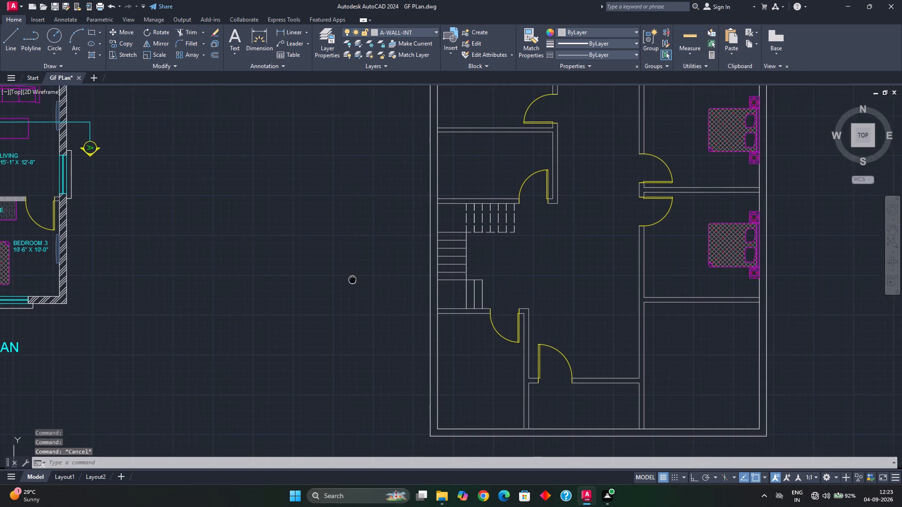
middle_drag(352, 279, 366, 293)
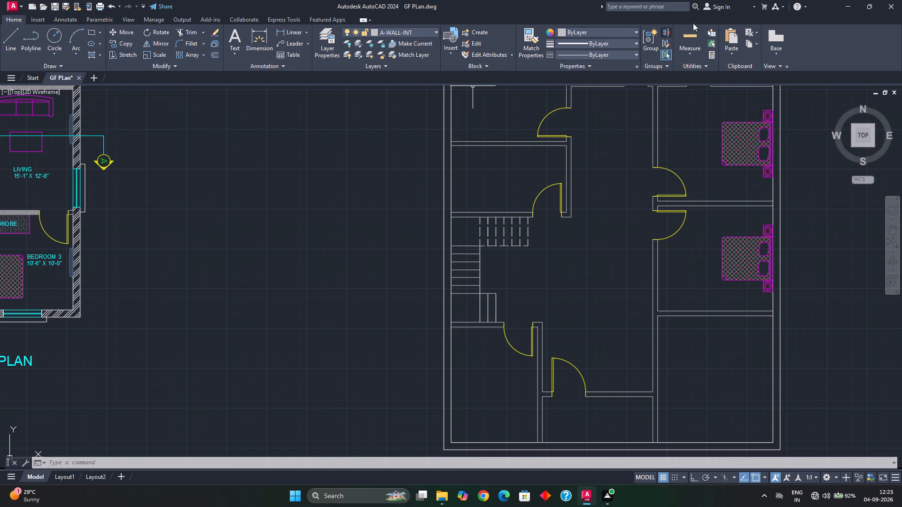
click(687, 36)
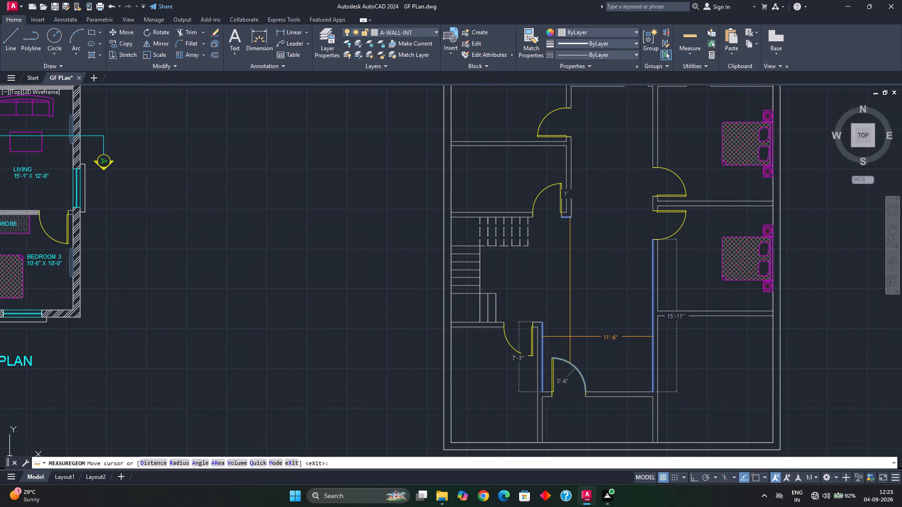
key(Escape)
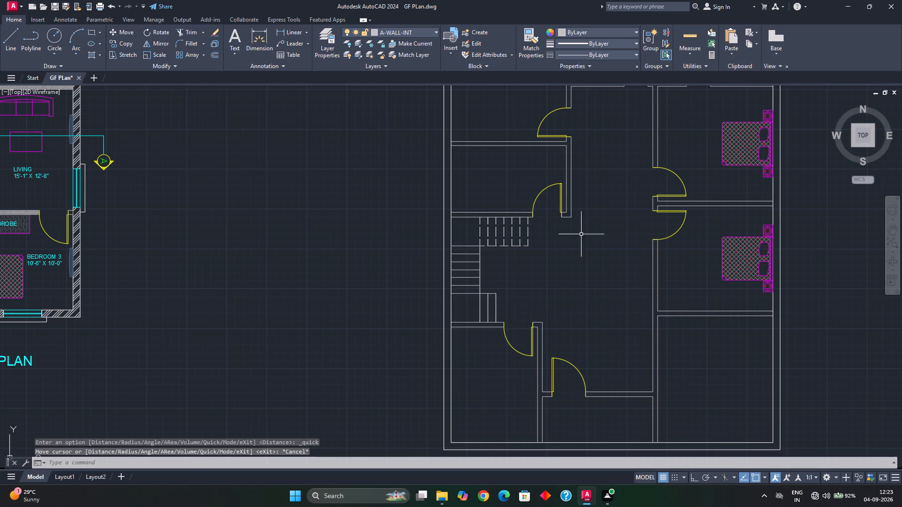
Measure the north-south distance from the wall corner northeast of the staircase to the southern cross wall, without placing a dimension.
click(262, 33)
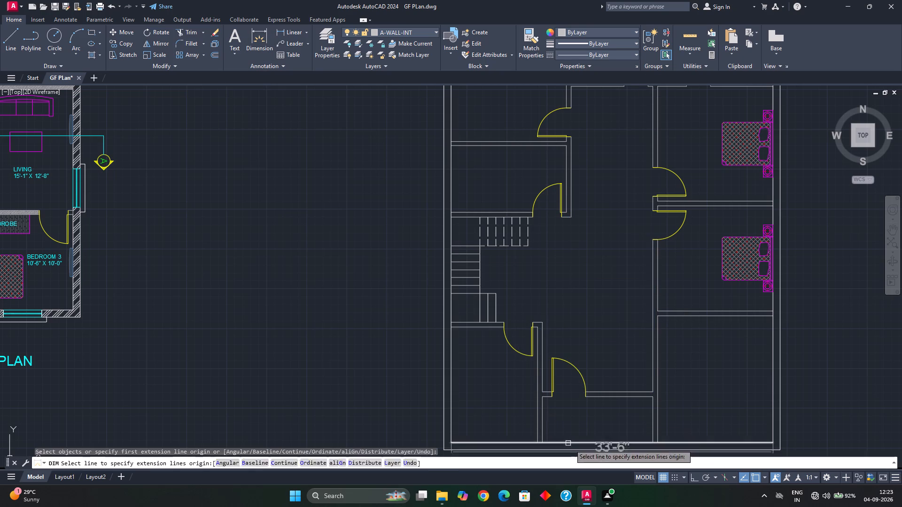
click(588, 395)
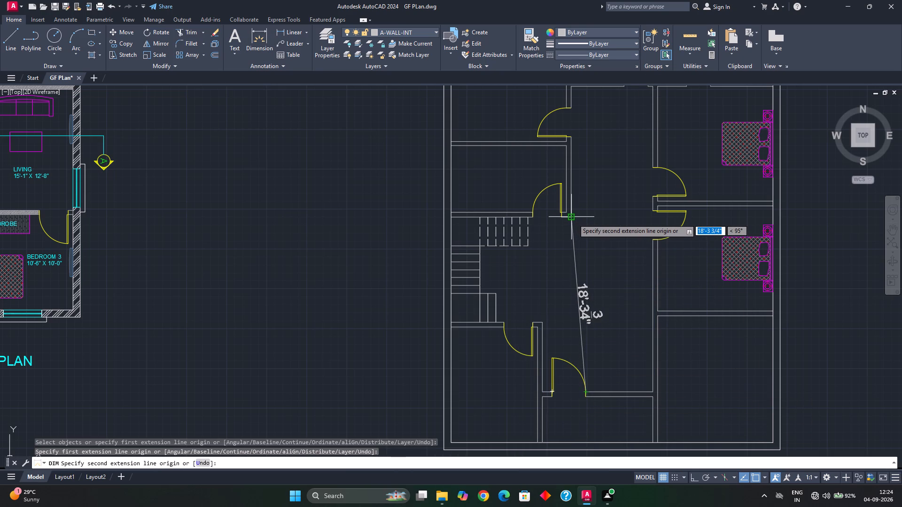
click(573, 219)
key(Escape)
key(Escape)
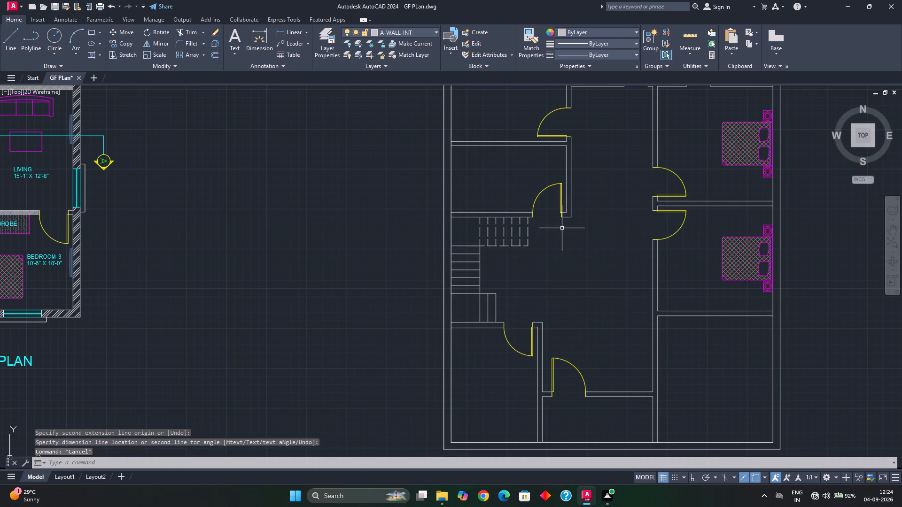
key(space)
click(570, 215)
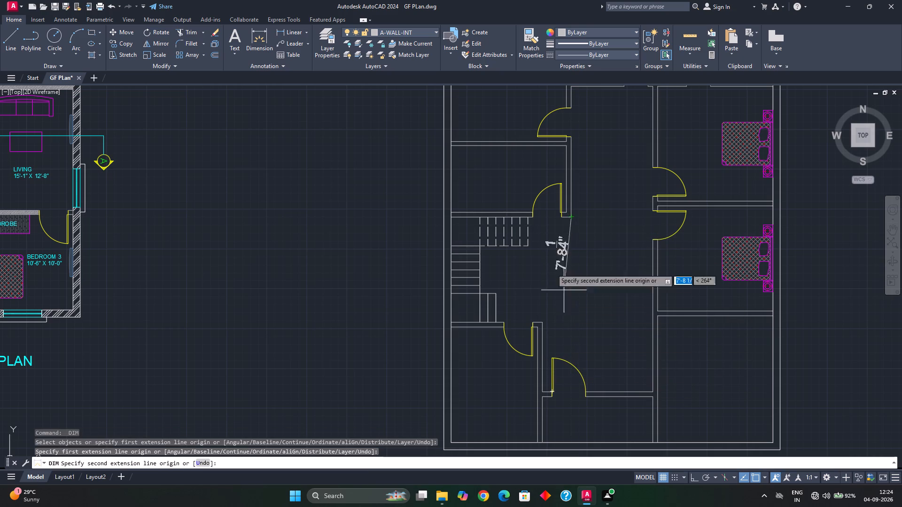
key(Escape)
click(288, 34)
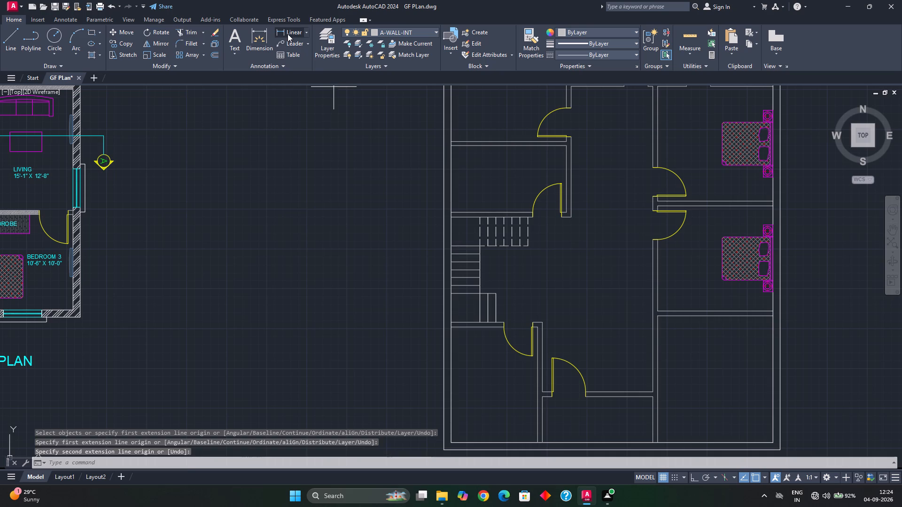
click(573, 216)
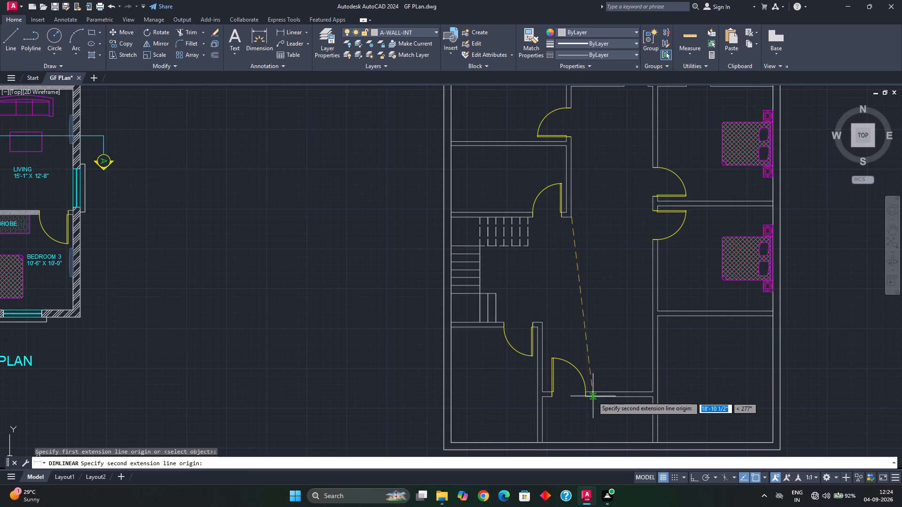
click(584, 393)
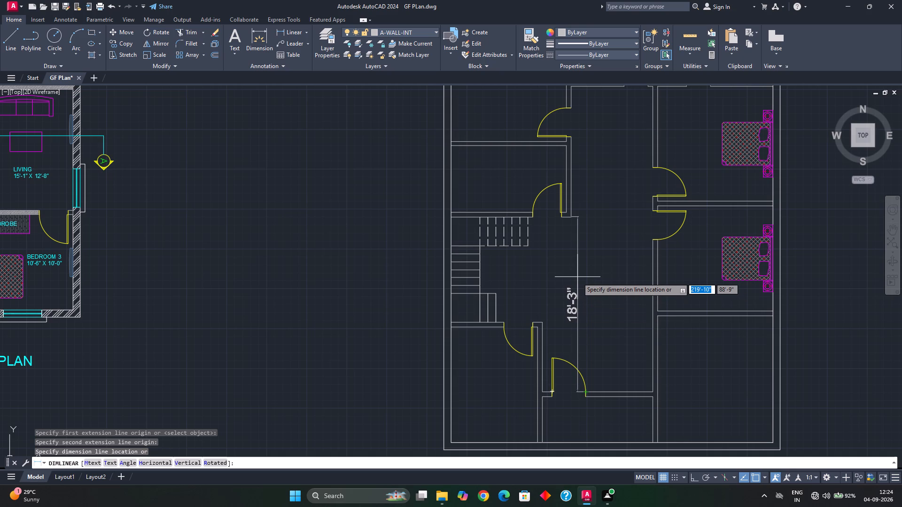
key(Escape)
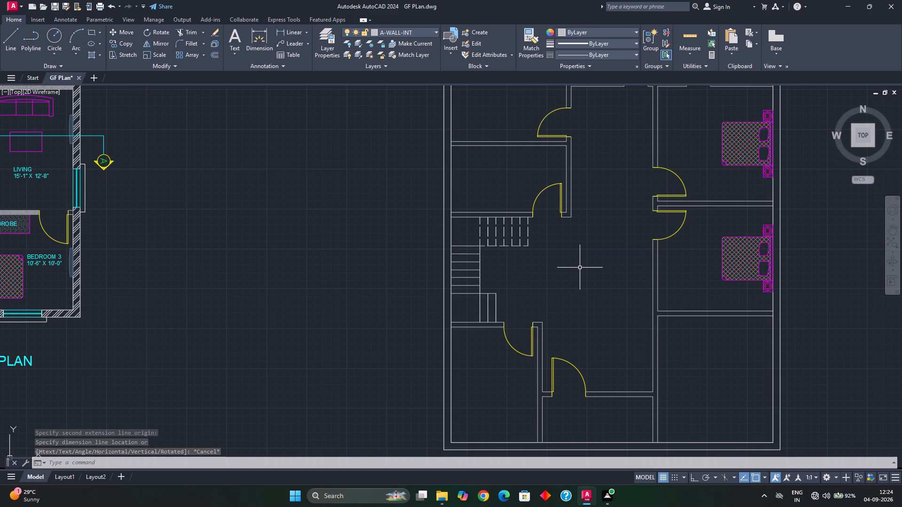
Measure the central hall's full north-south length from the southern cross wall to the toilet wall, without placing a dimension.
middle_drag(586, 260, 558, 280)
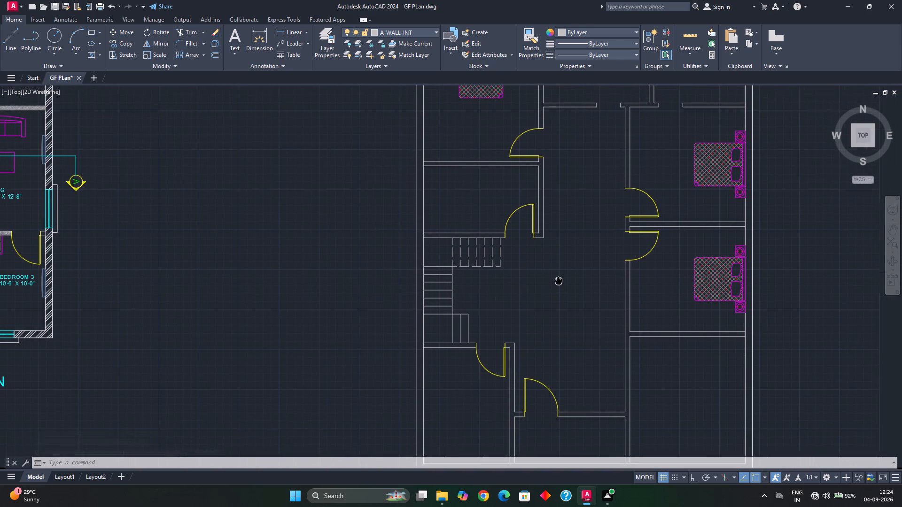
middle_drag(558, 280, 552, 278)
click(257, 33)
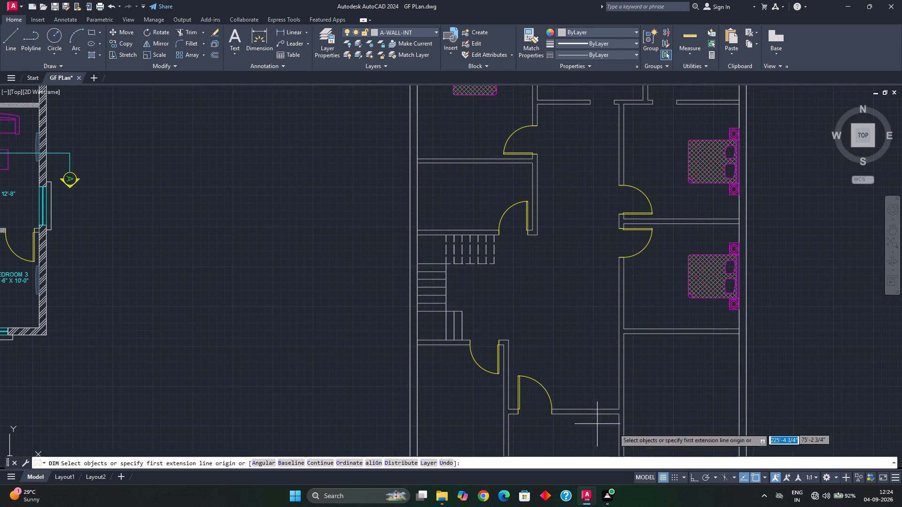
click(616, 408)
middle_drag(610, 237, 598, 353)
click(607, 219)
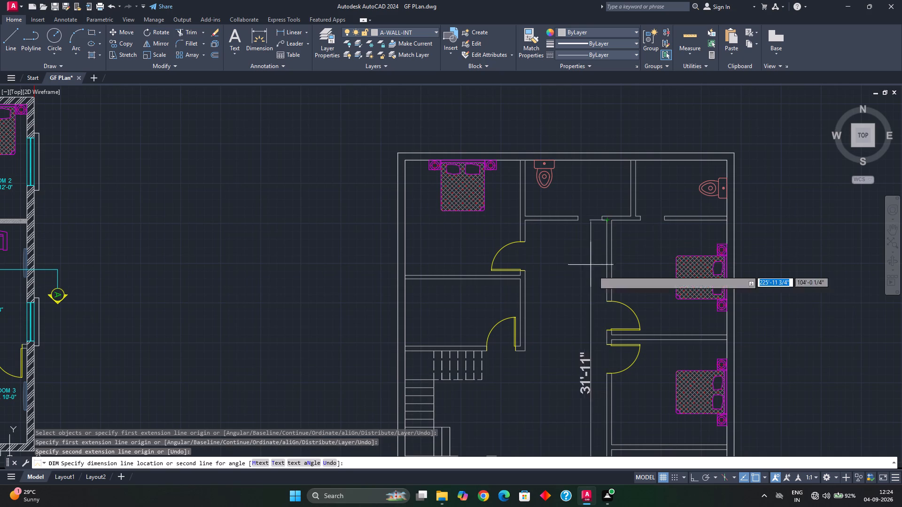
scroll(595, 343, down, 1)
middle_drag(595, 343, 582, 303)
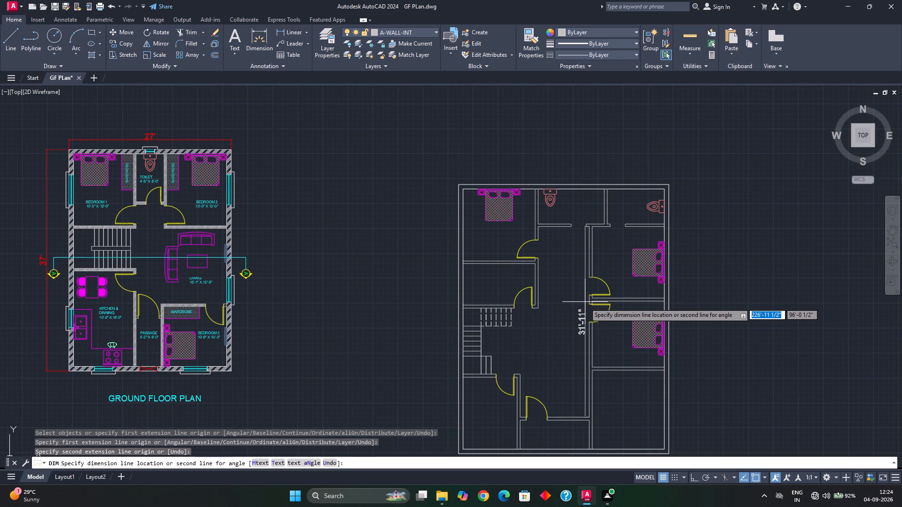
key(Escape)
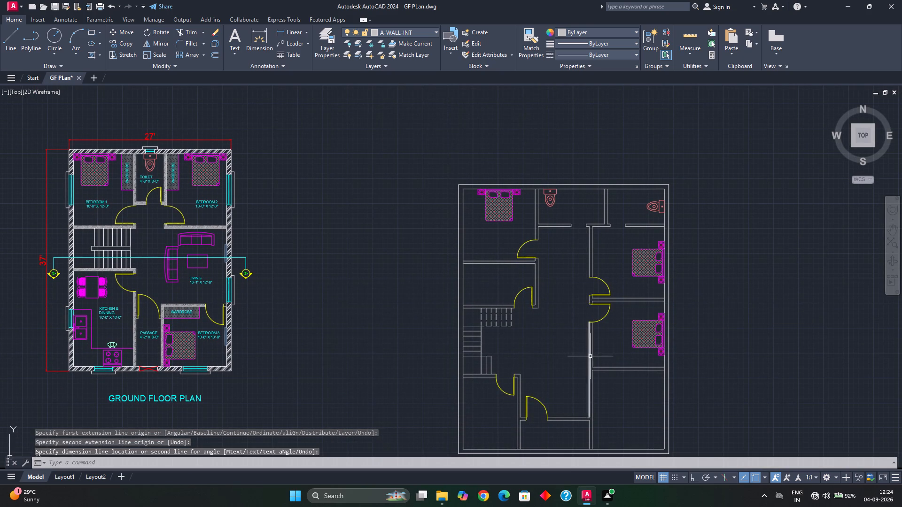
Quick-measure the clear dimensions of the northwest bedroom, the room north of the staircase, the stair flights and the southwest room.
middle_drag(566, 369, 571, 360)
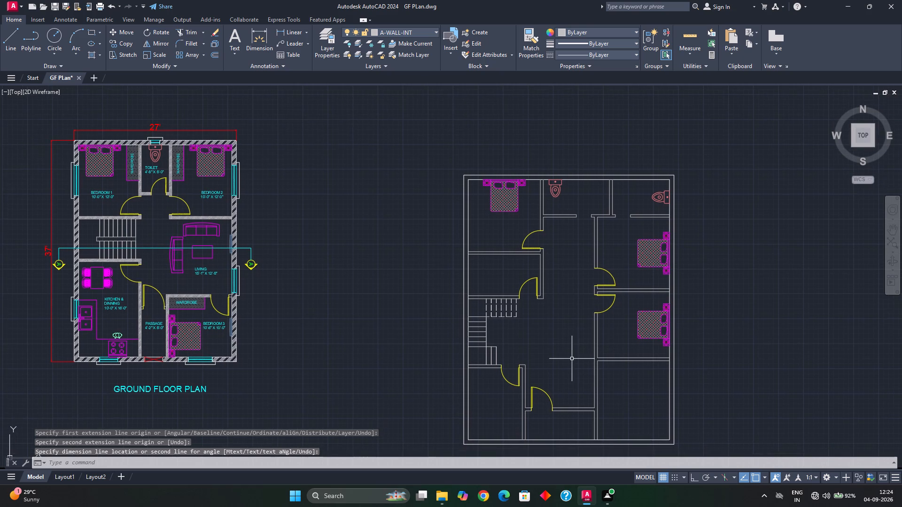
scroll(560, 346, down, 1)
scroll(560, 348, up, 1)
middle_drag(559, 348, 554, 369)
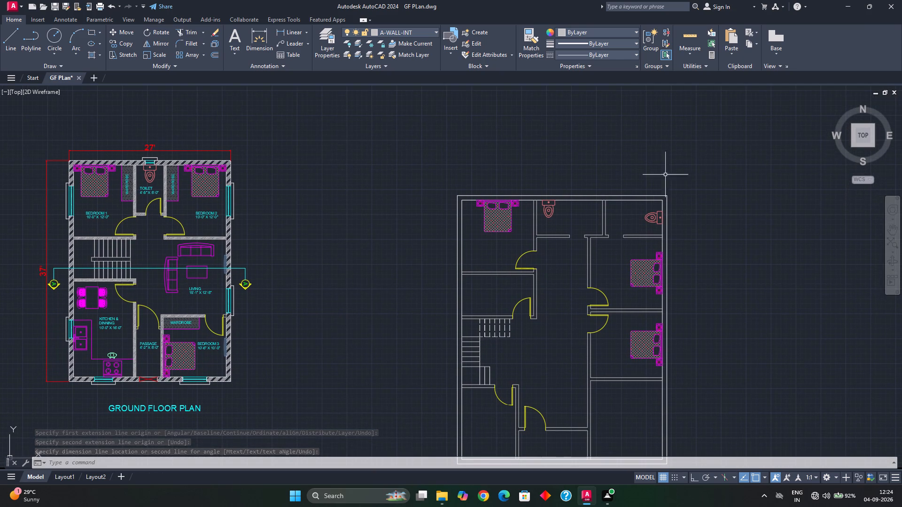
click(689, 39)
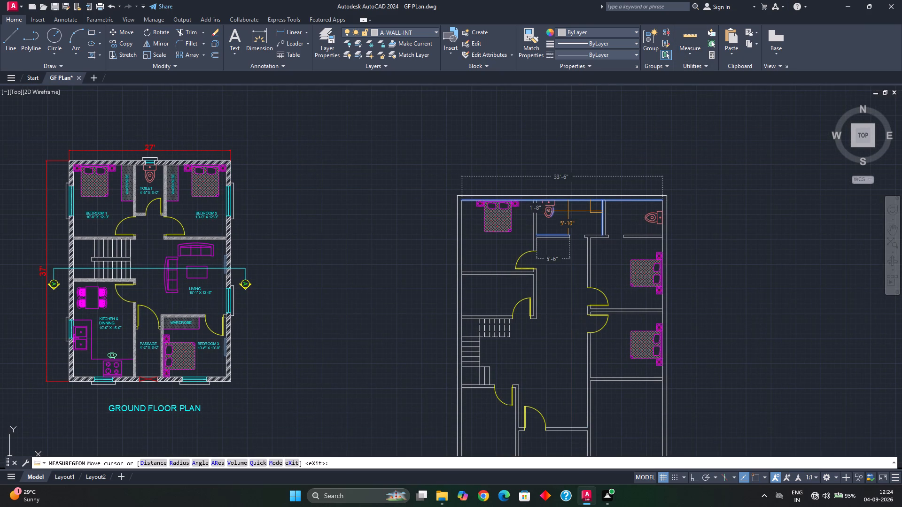
scroll(568, 212, up, 2)
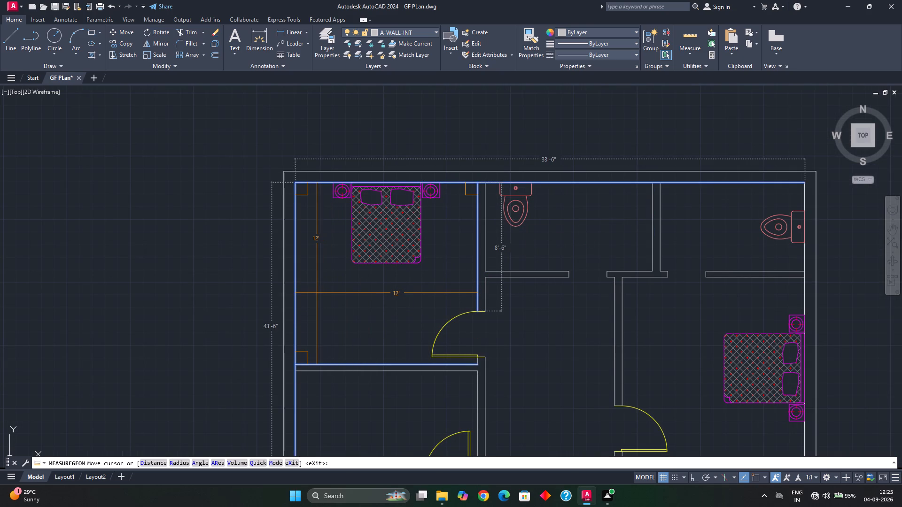
middle_drag(345, 377, 347, 334)
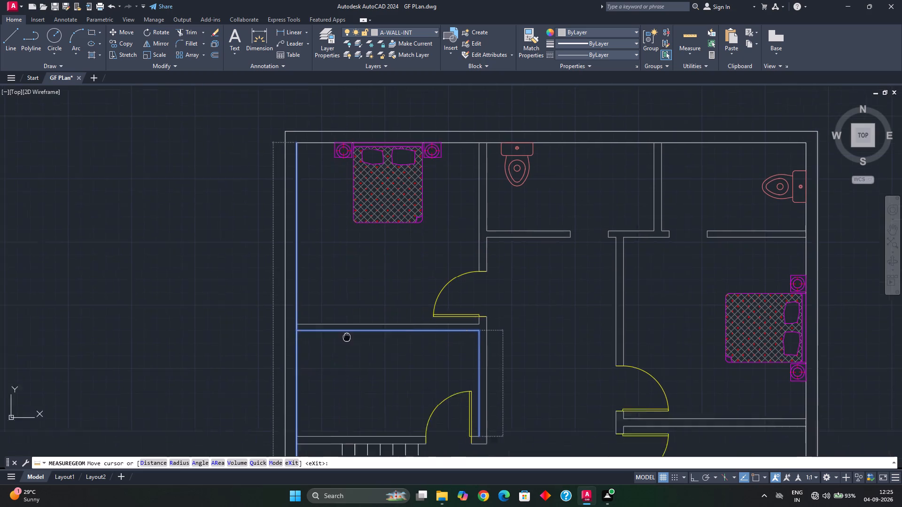
middle_drag(347, 334, 352, 266)
middle_drag(372, 331, 383, 247)
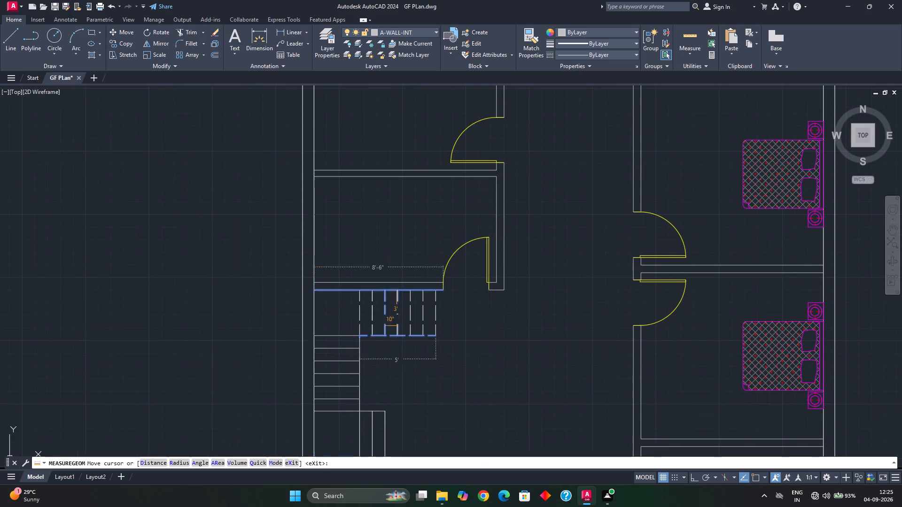
middle_drag(404, 428, 375, 200)
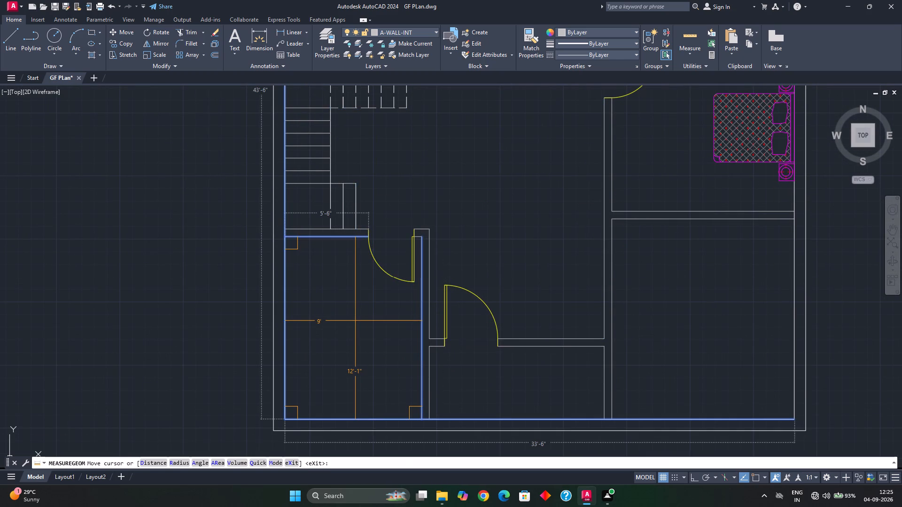
key(Escape)
Quick-measure the clear dimensions of the eastern rooms and the northern toilets.
key(space)
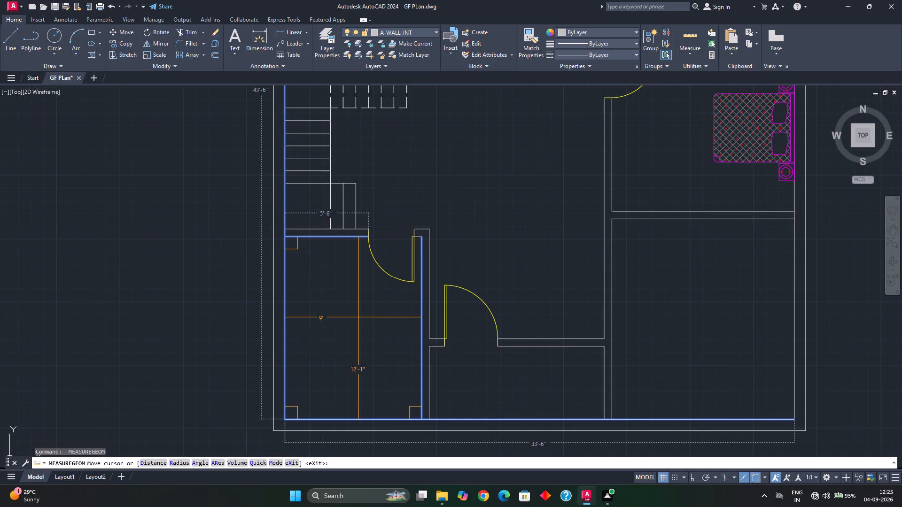
scroll(359, 318, down, 1)
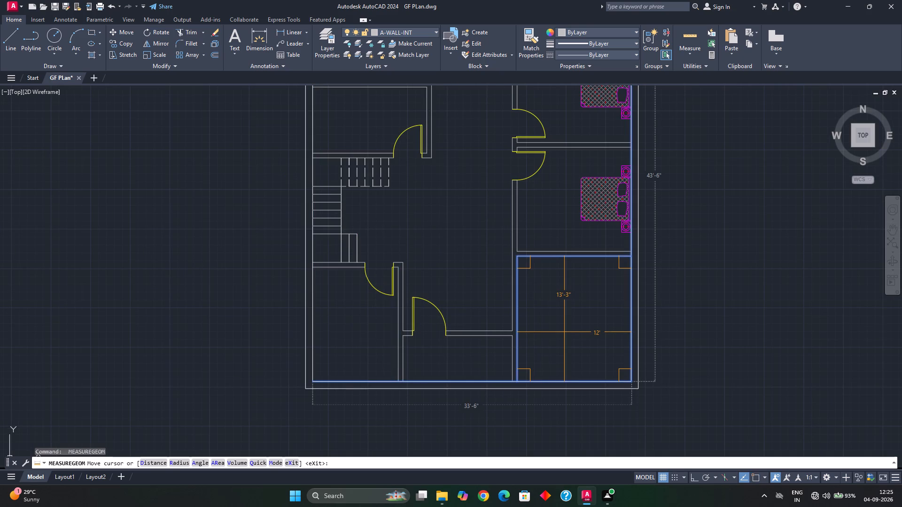
middle_drag(570, 324, 534, 407)
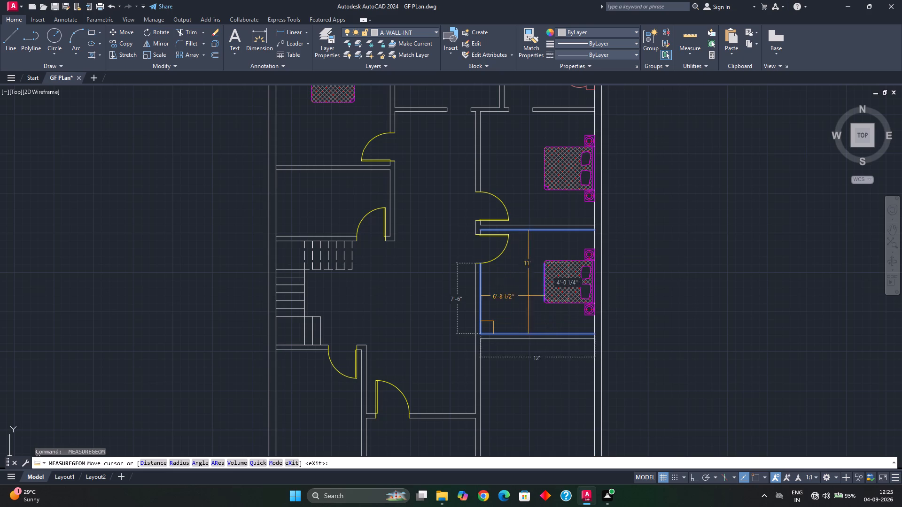
middle_drag(525, 309, 509, 364)
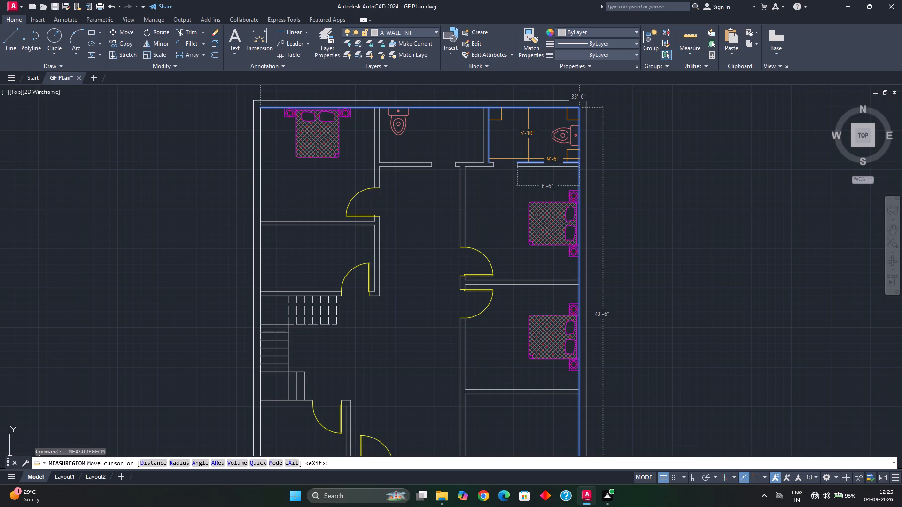
key(Escape)
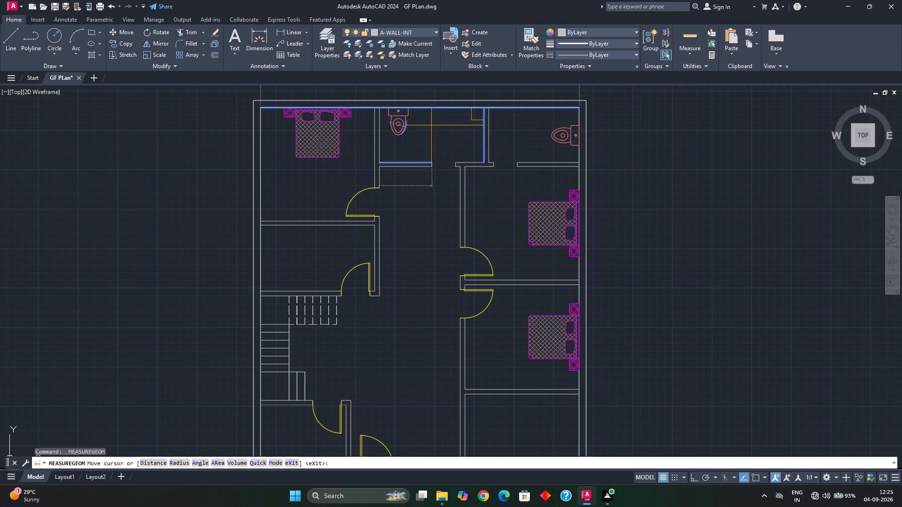
Measure the distance from the wall corner northeast of the staircase north to the toilet wall, without placing a dimension.
click(264, 39)
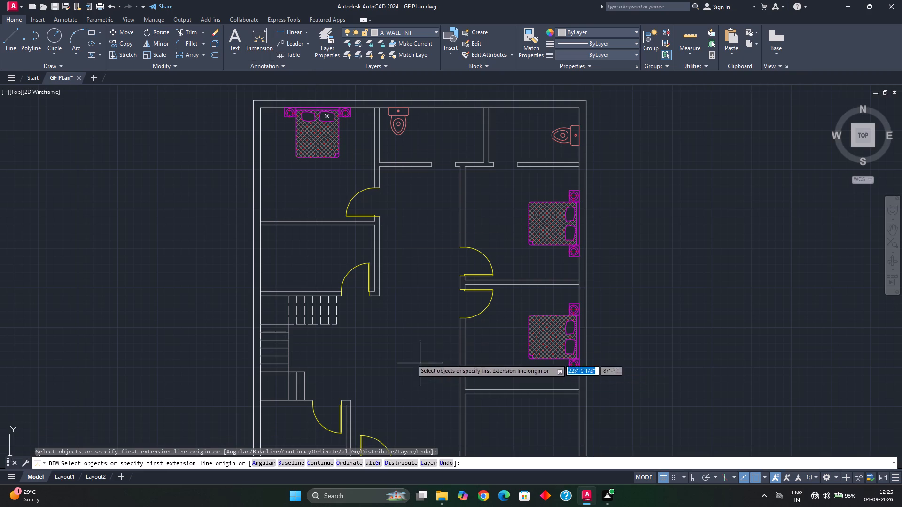
click(381, 299)
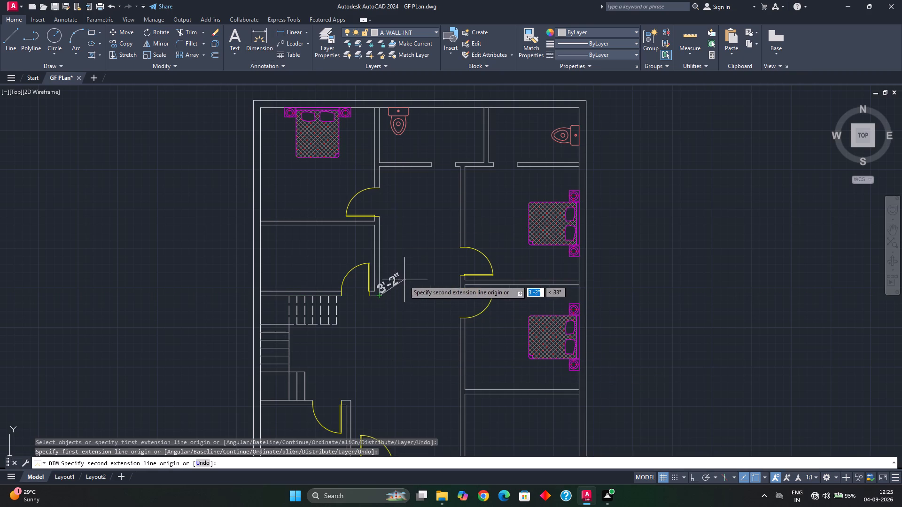
middle_drag(391, 225, 400, 277)
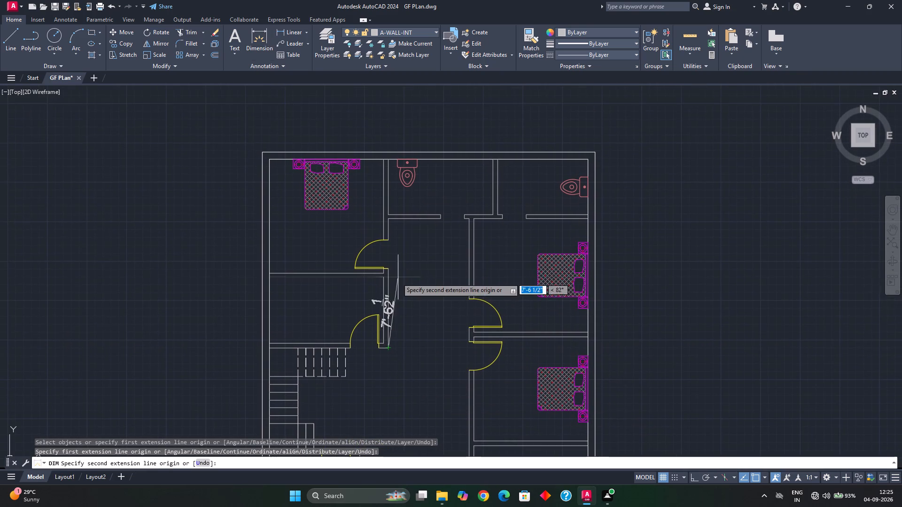
scroll(381, 255, up, 1)
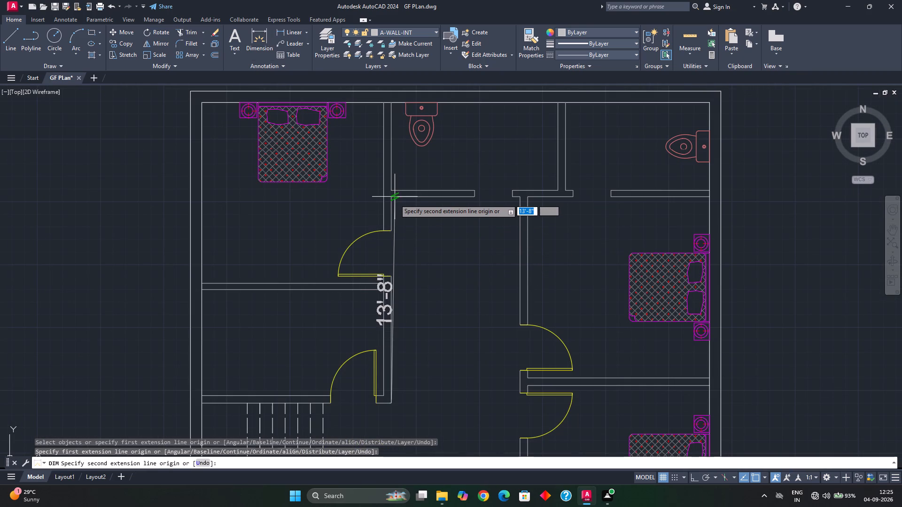
click(390, 197)
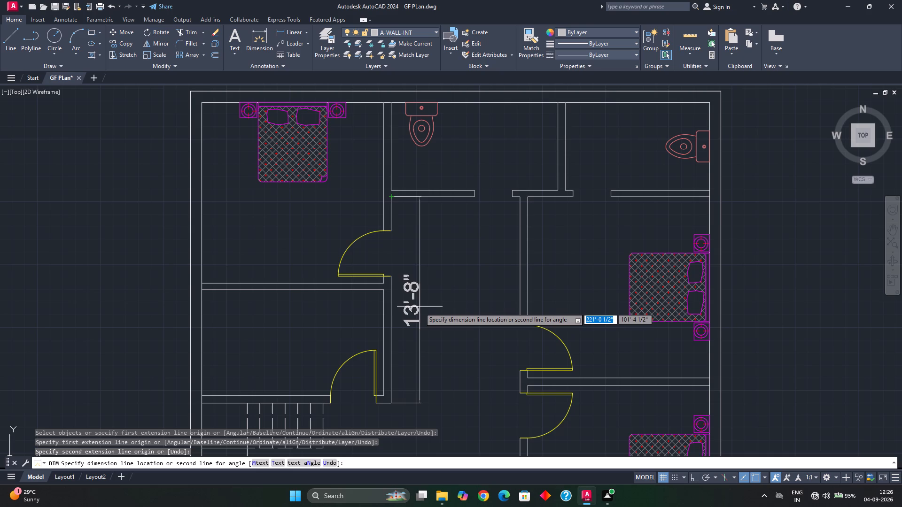
key(Escape)
Copy the toilet door from the existing ground floor plan into the wall opening of the new plan's north-central toilet.
middle_drag(431, 302, 443, 202)
middle_drag(451, 267, 443, 240)
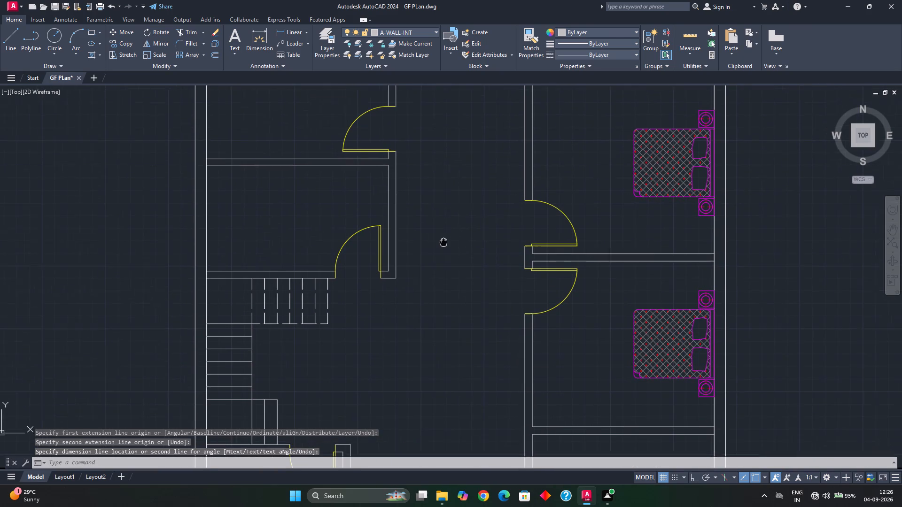
middle_drag(443, 240, 442, 233)
scroll(452, 246, down, 2)
middle_drag(452, 250, 448, 226)
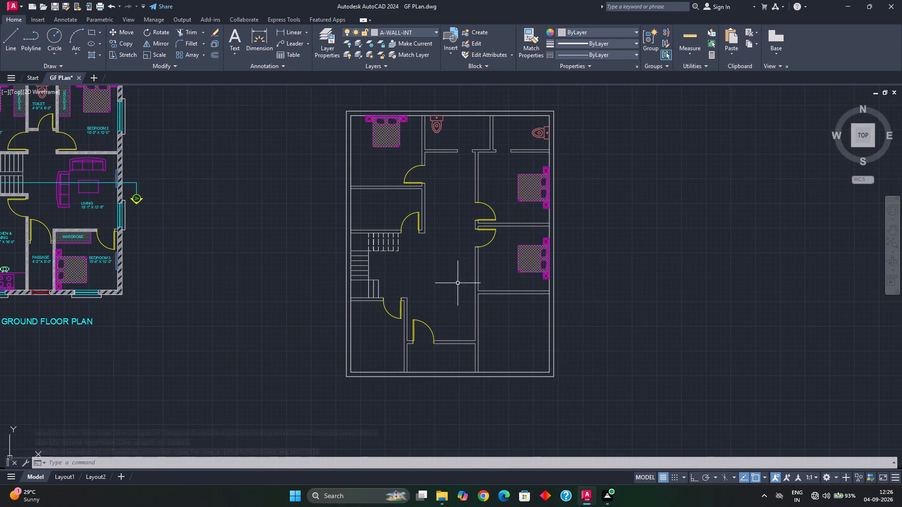
middle_drag(455, 278, 449, 250)
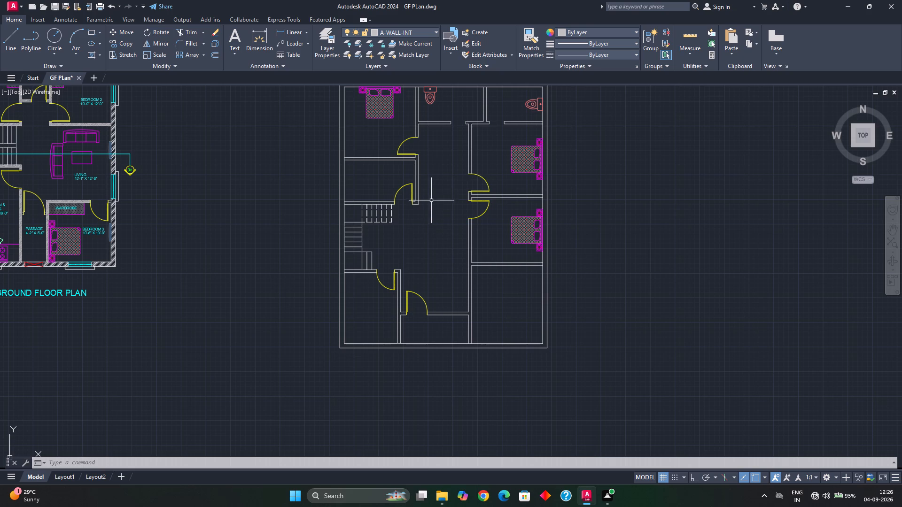
middle_drag(136, 274, 241, 365)
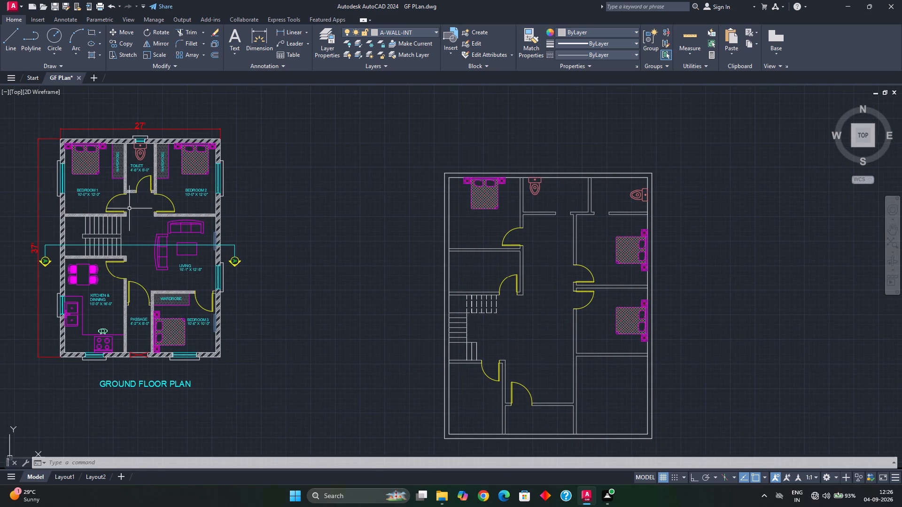
click(151, 177)
key(c)
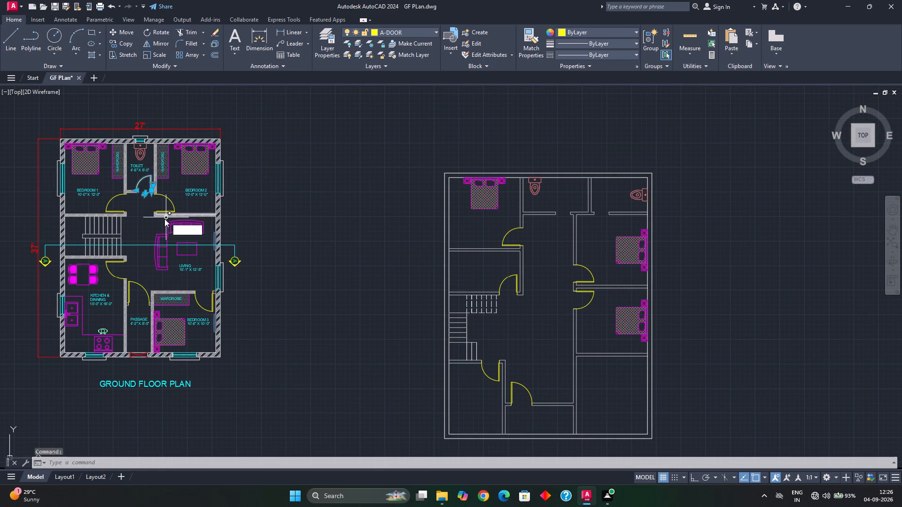
key(o)
key(Return)
scroll(148, 197, up, 2)
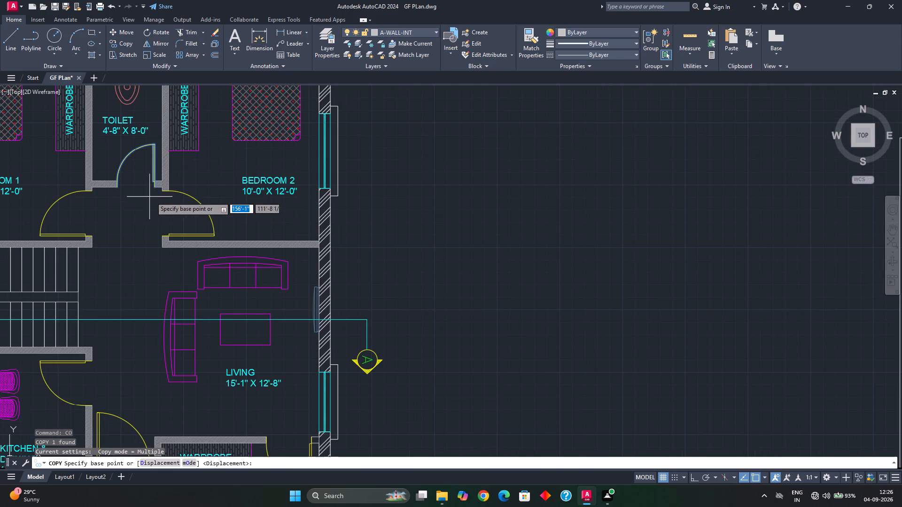
click(155, 187)
scroll(345, 226, down, 3)
middle_drag(449, 237, 316, 224)
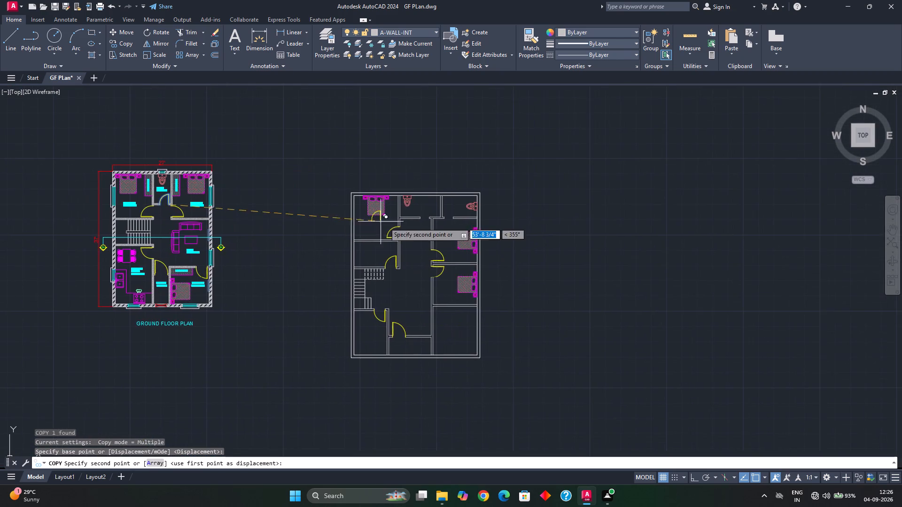
scroll(413, 225, up, 5)
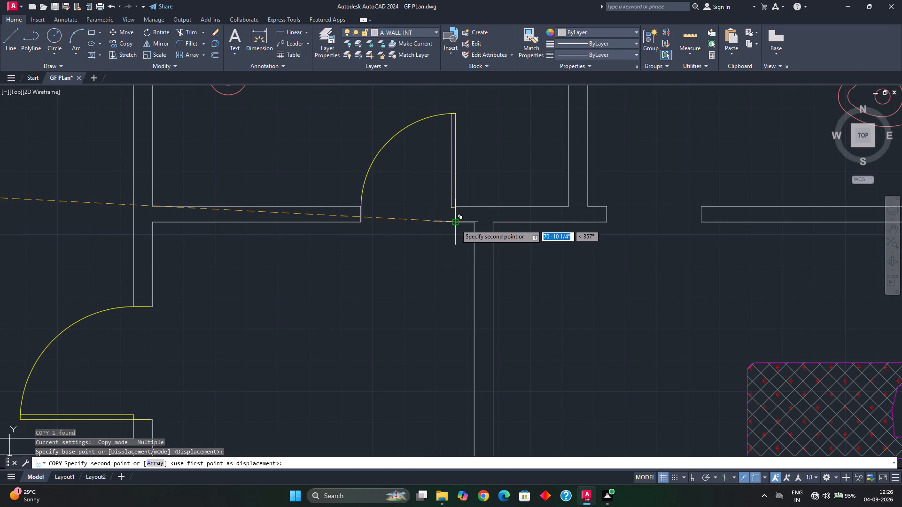
click(456, 224)
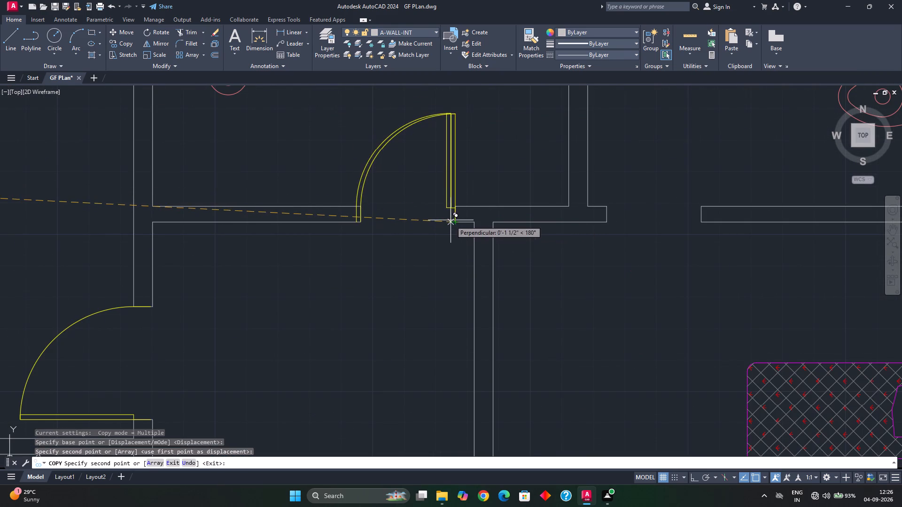
Place another copy of the toilet door at the east jamb of the northeast toilet's opening.
scroll(447, 230, down, 2)
scroll(529, 227, up, 1)
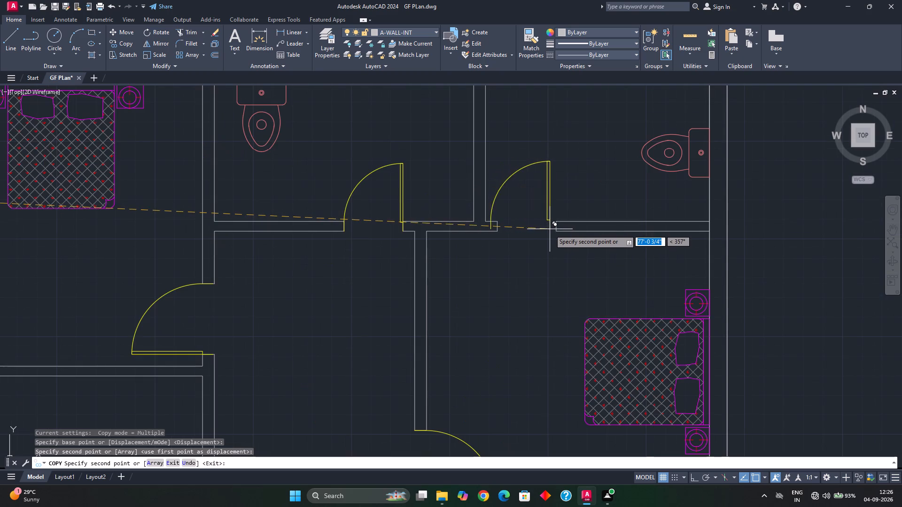
click(556, 230)
key(Escape)
key(Escape)
Flip the northeast toilet's door so it hinges on the west jamb of its opening.
click(554, 215)
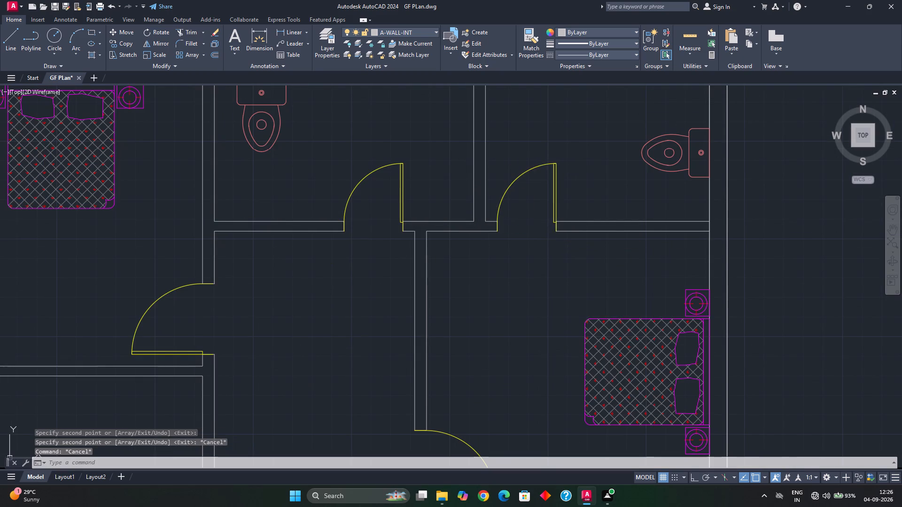
click(527, 242)
key(Escape)
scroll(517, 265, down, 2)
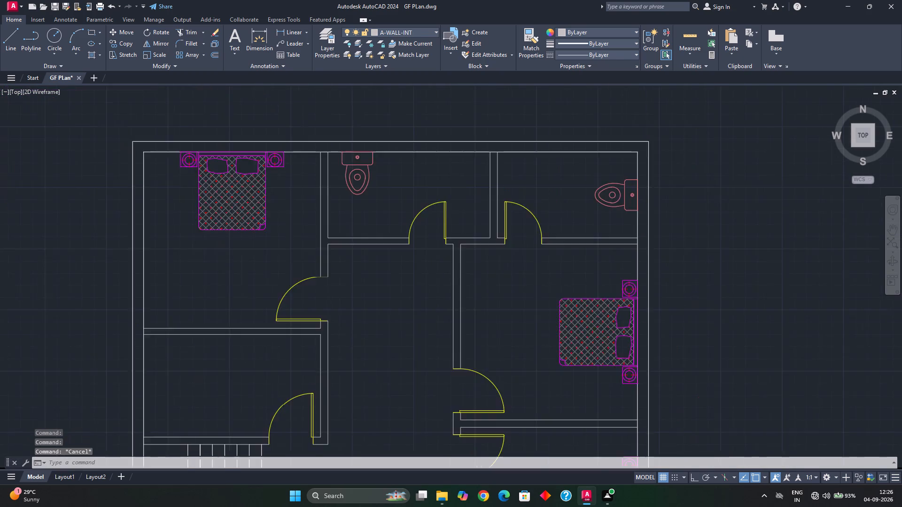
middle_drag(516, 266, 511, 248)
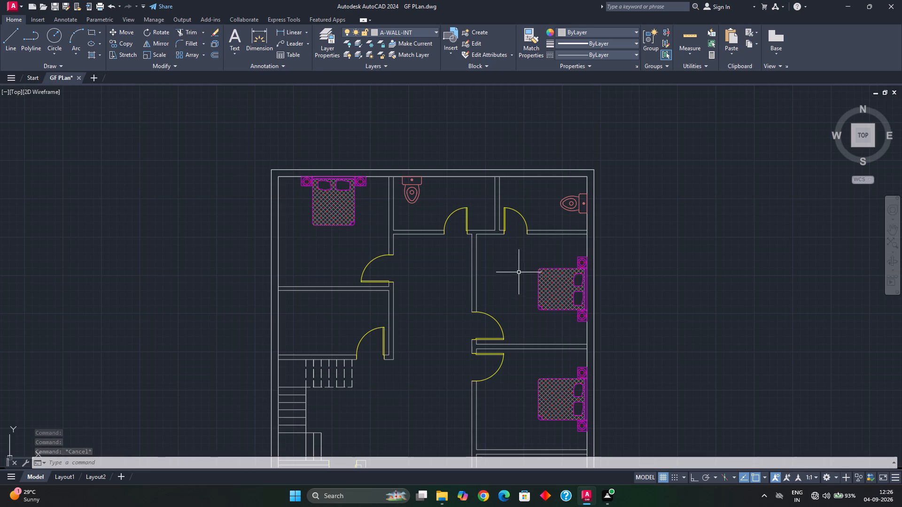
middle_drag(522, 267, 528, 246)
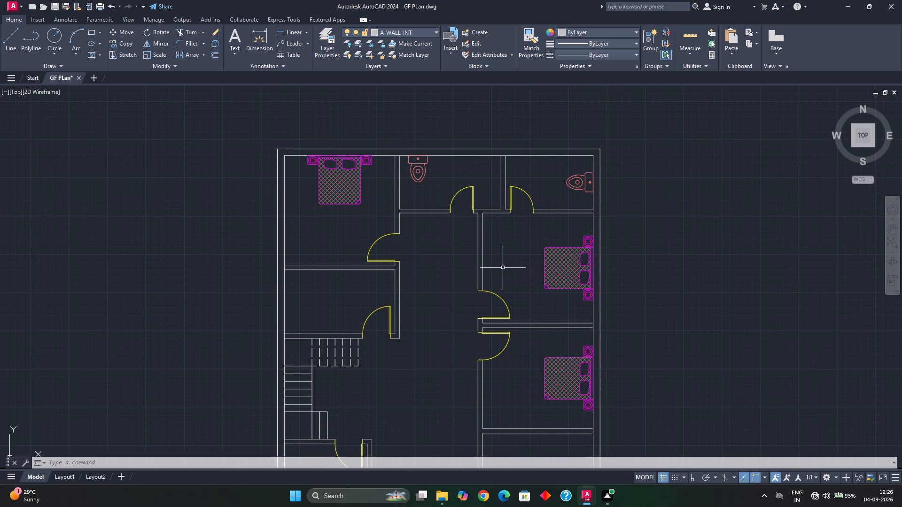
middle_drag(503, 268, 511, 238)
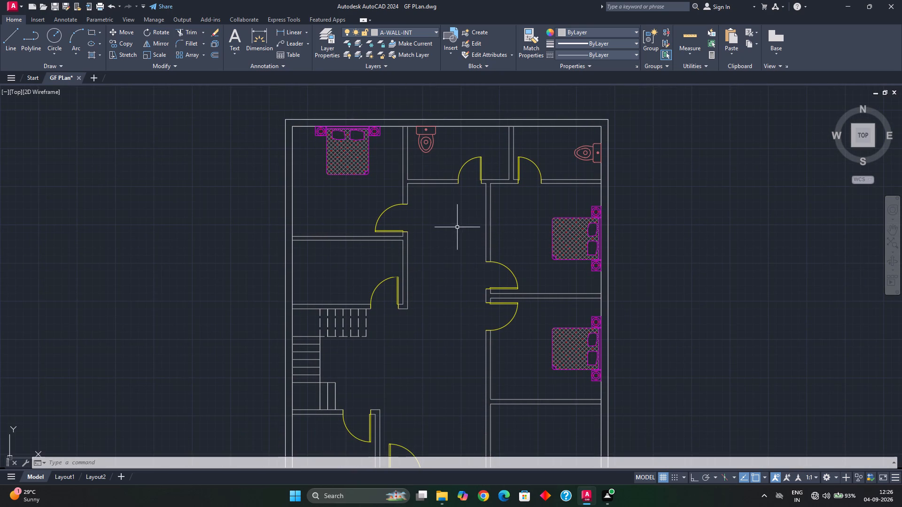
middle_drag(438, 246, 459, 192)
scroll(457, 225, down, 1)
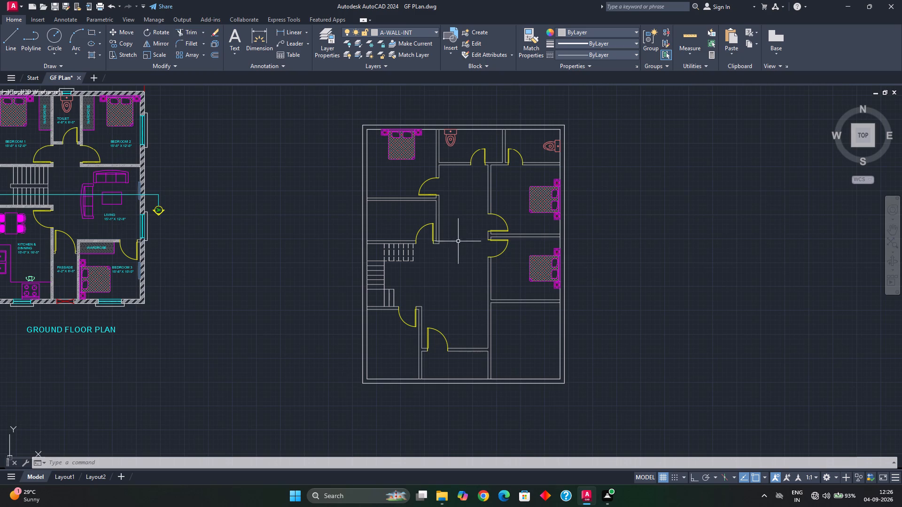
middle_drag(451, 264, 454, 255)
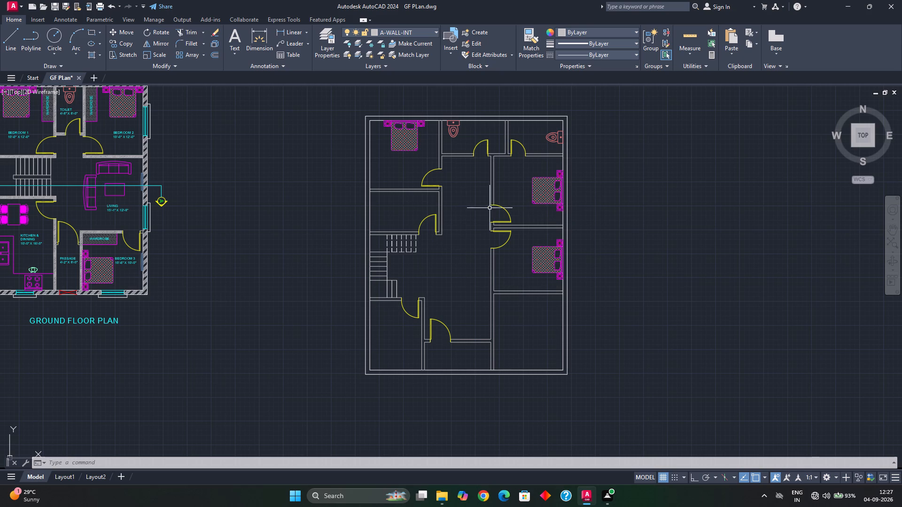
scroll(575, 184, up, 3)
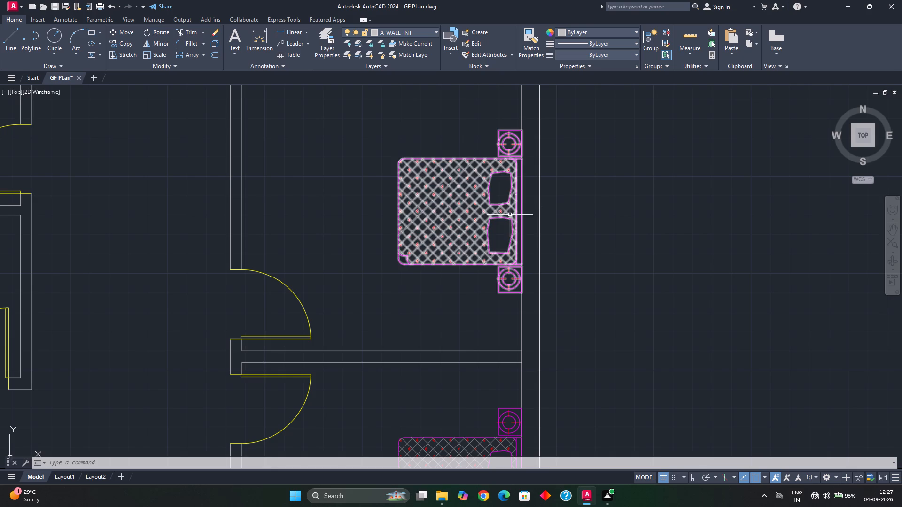
On layer A-WALL-EXT, draw a line across the east exterior wall, centred on the headboard of the northeast bedroom's bed.
click(431, 30)
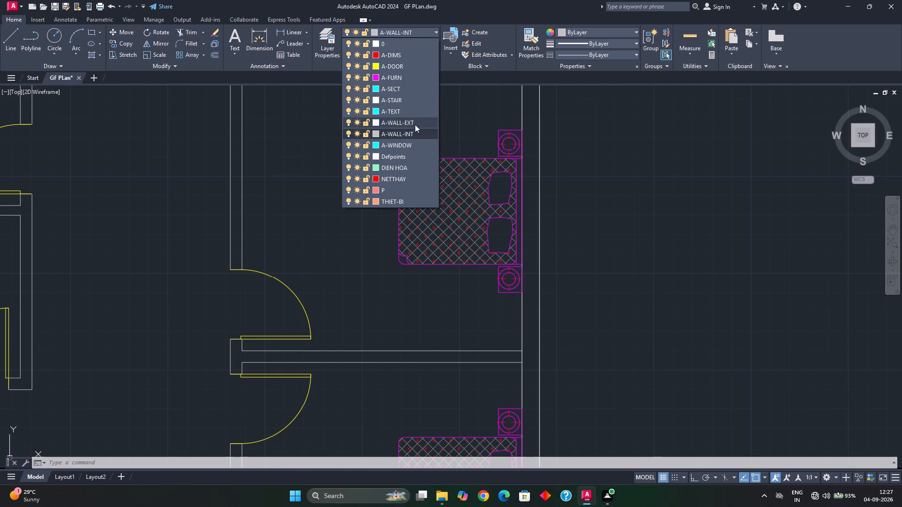
click(401, 119)
key(l)
key(Return)
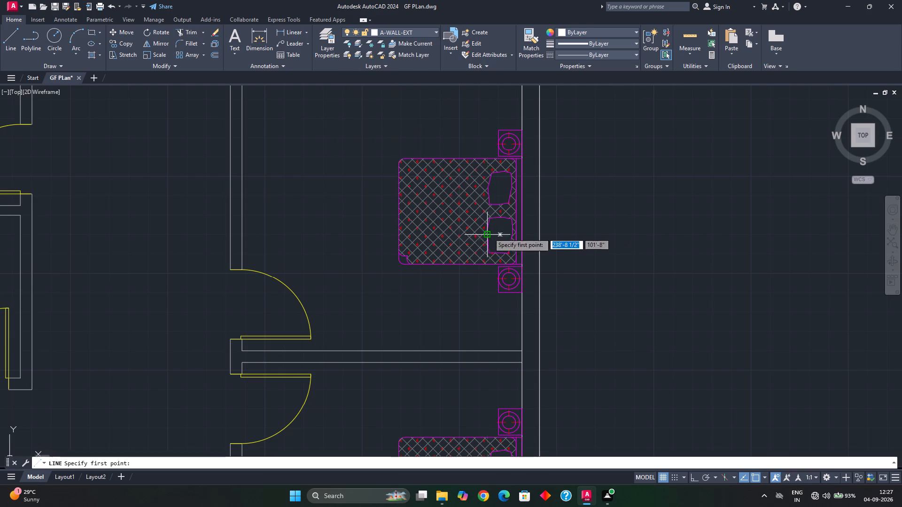
click(525, 213)
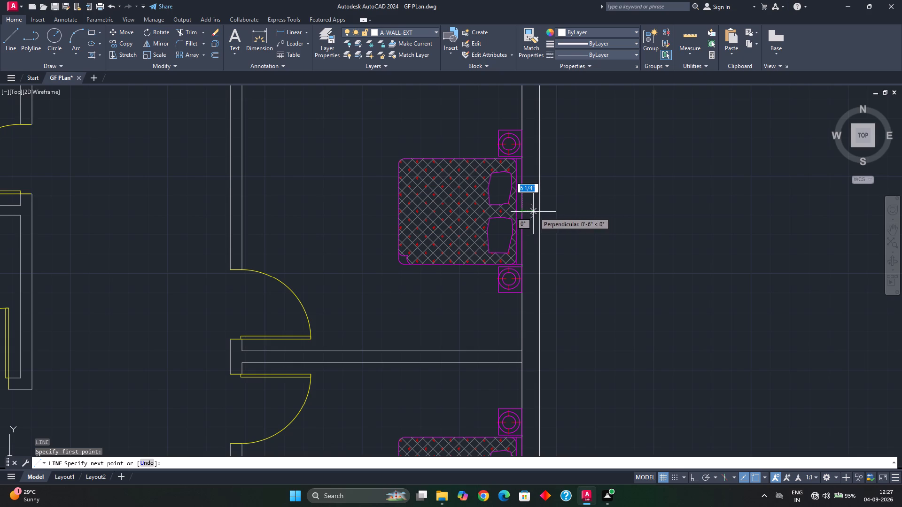
click(541, 215)
key(Escape)
Draw a matching line across the east exterior wall at the headboard centre of the bed in the bedroom to the south.
scroll(533, 232, down, 1)
middle_drag(533, 233, 532, 178)
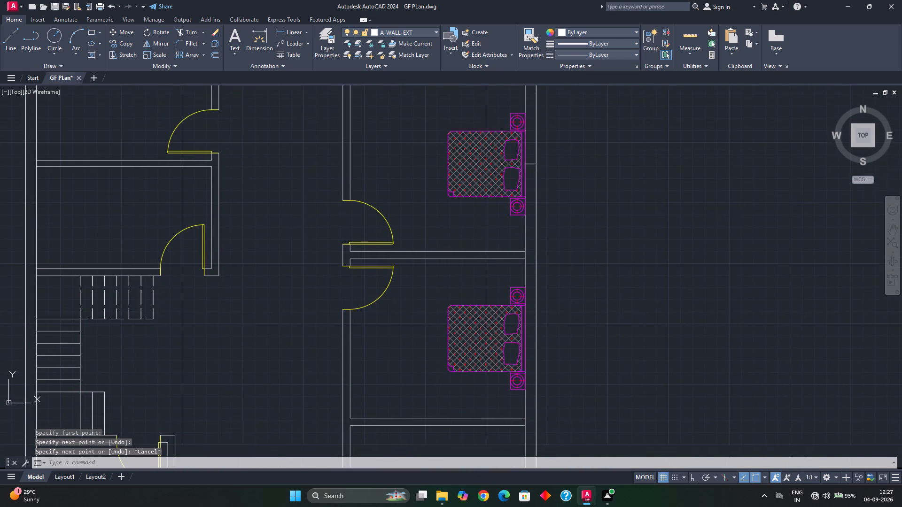
key(space)
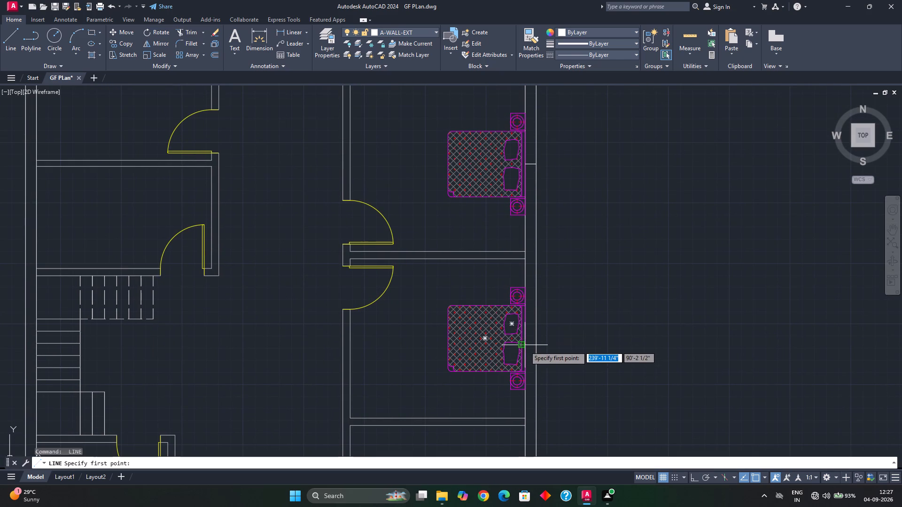
middle_drag(525, 346, 518, 302)
scroll(520, 296, up, 2)
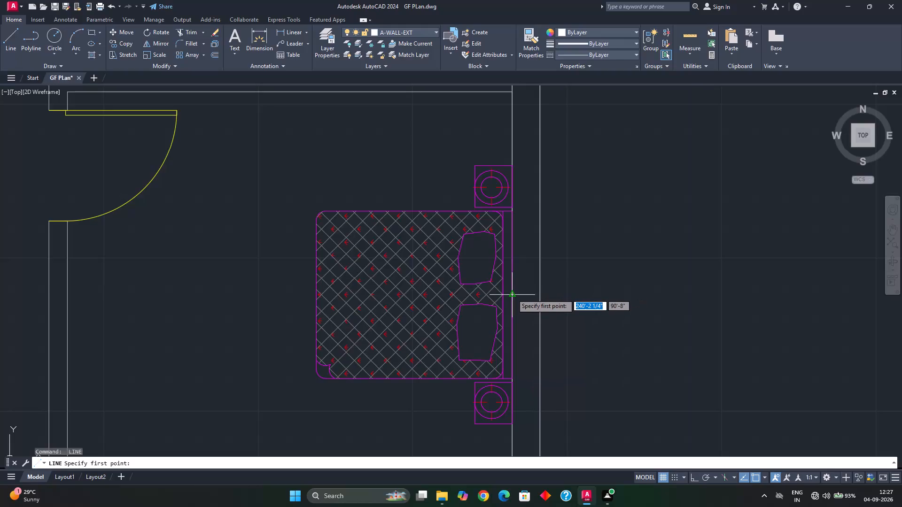
click(513, 294)
click(538, 294)
key(Escape)
Offset the north face line of the northwest bedroom's south wall 6' north into the bedroom.
scroll(551, 284, down, 2)
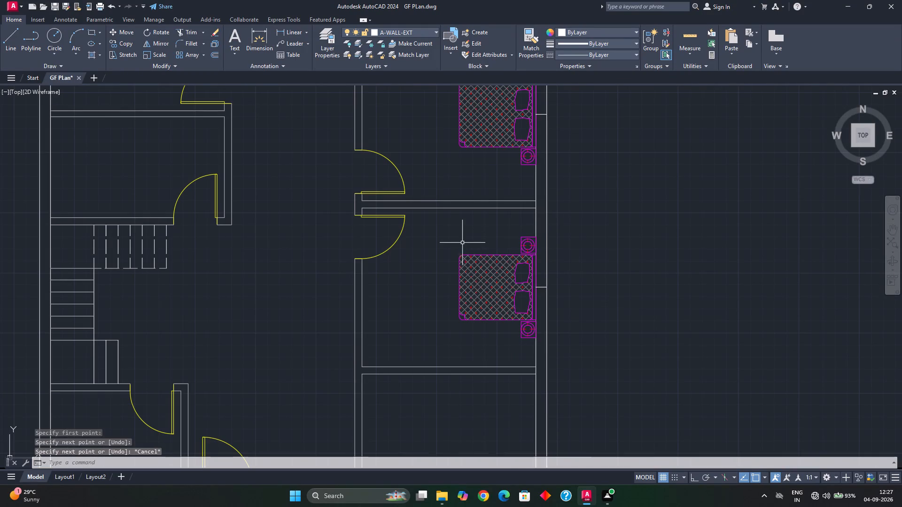
middle_drag(464, 242, 588, 322)
middle_drag(507, 246, 515, 255)
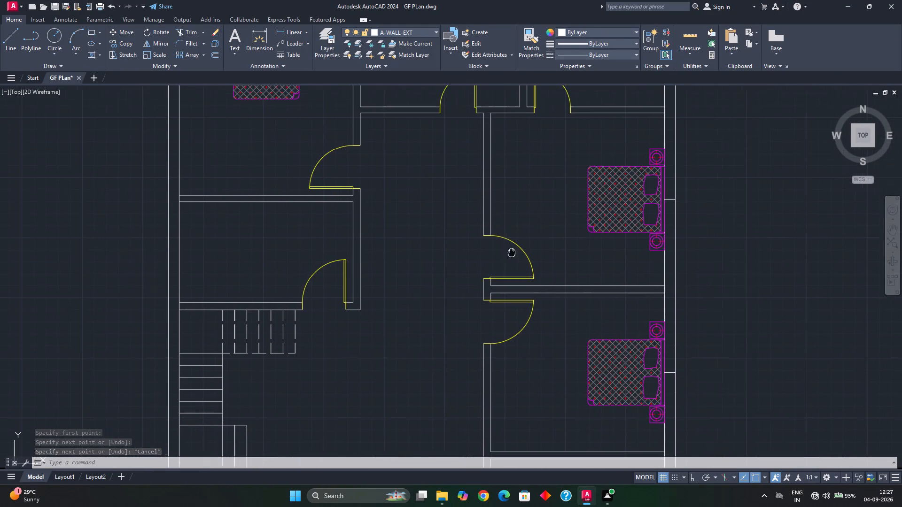
middle_drag(515, 255, 618, 315)
middle_drag(489, 270, 576, 297)
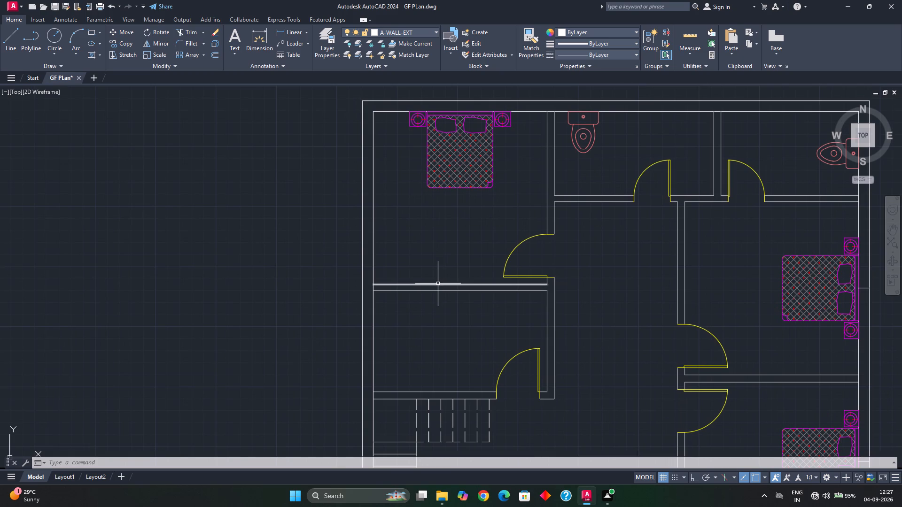
click(396, 110)
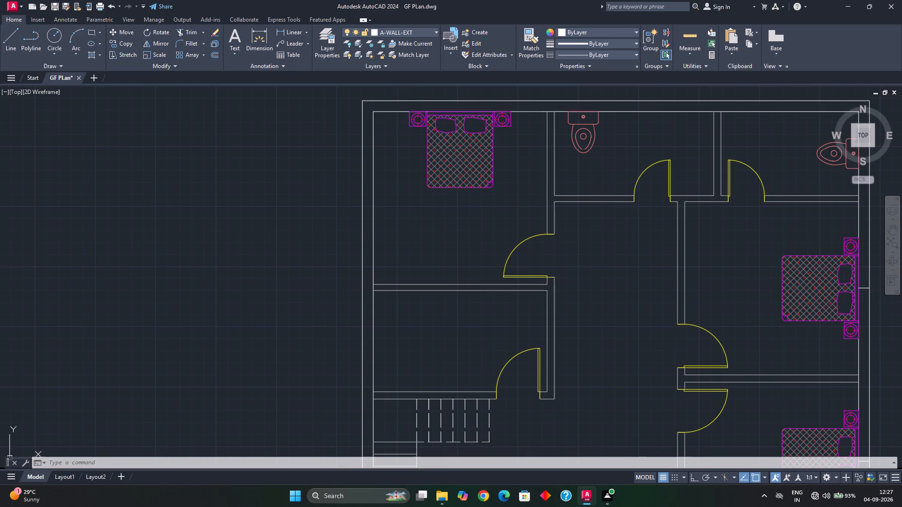
key(Escape)
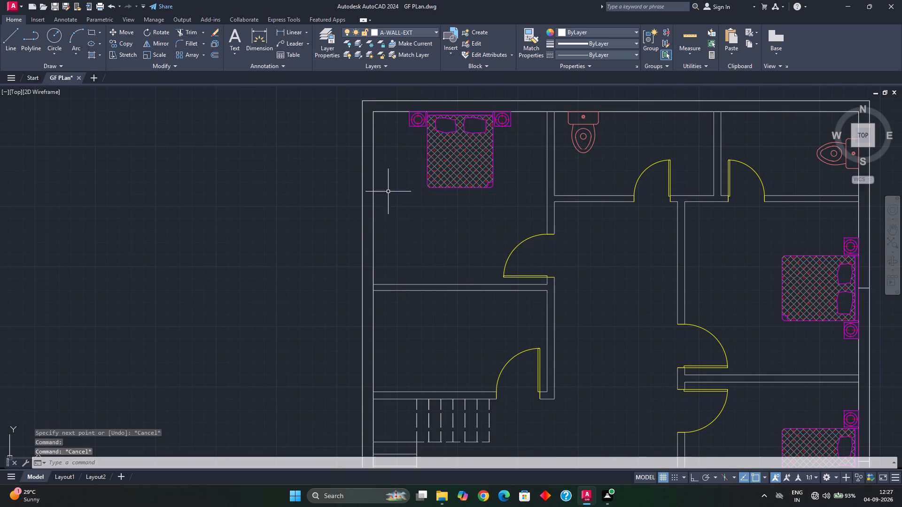
click(404, 284)
key(o)
key(Return)
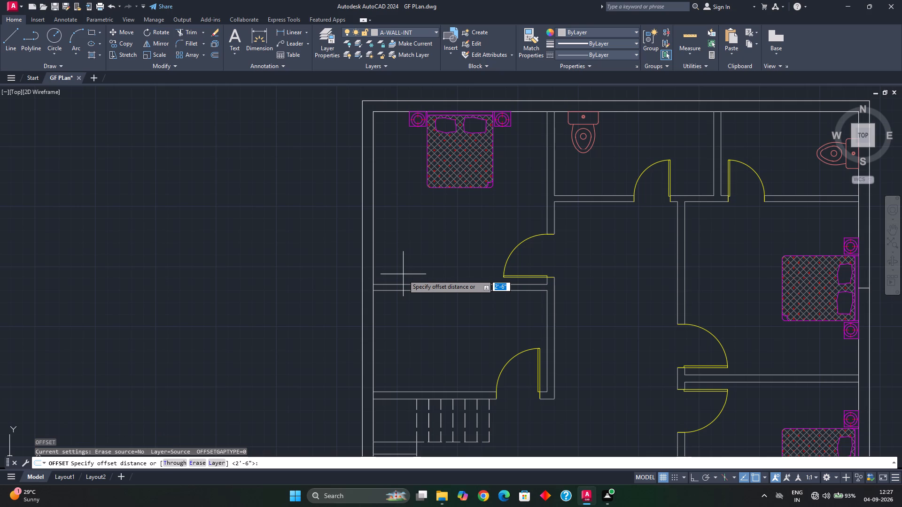
text(6')
key(Return)
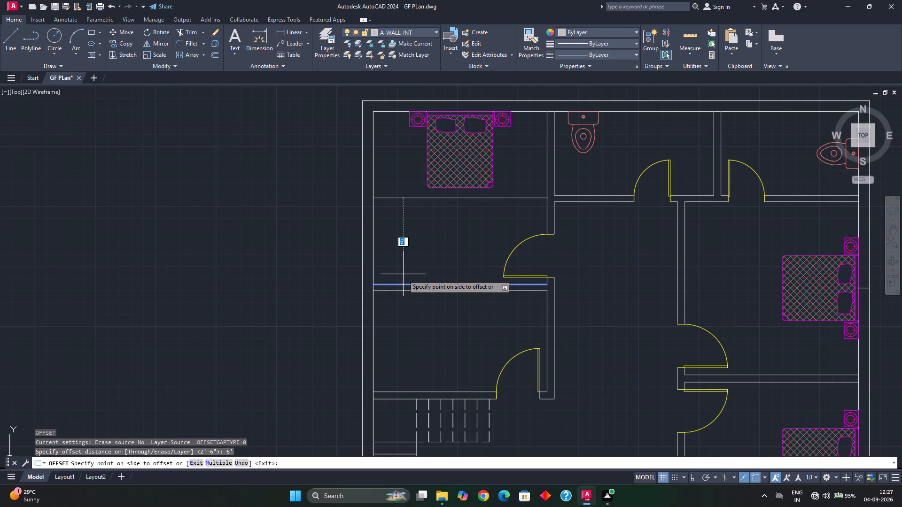
click(418, 259)
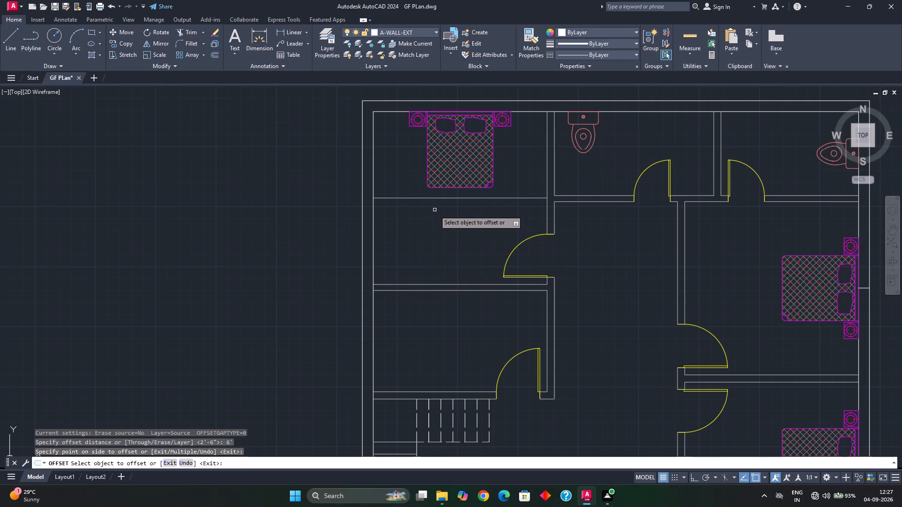
key(Escape)
Extend the offset line to the west wall's outer face and trim its bedroom portion, leaving only the segment across the wall.
text(ex)
key(space)
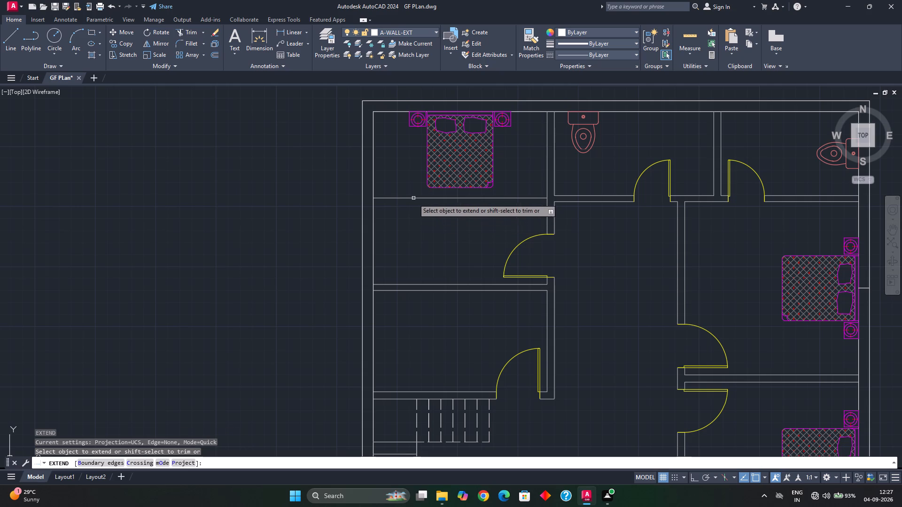
click(407, 198)
key(Escape)
key(t)
text(r)
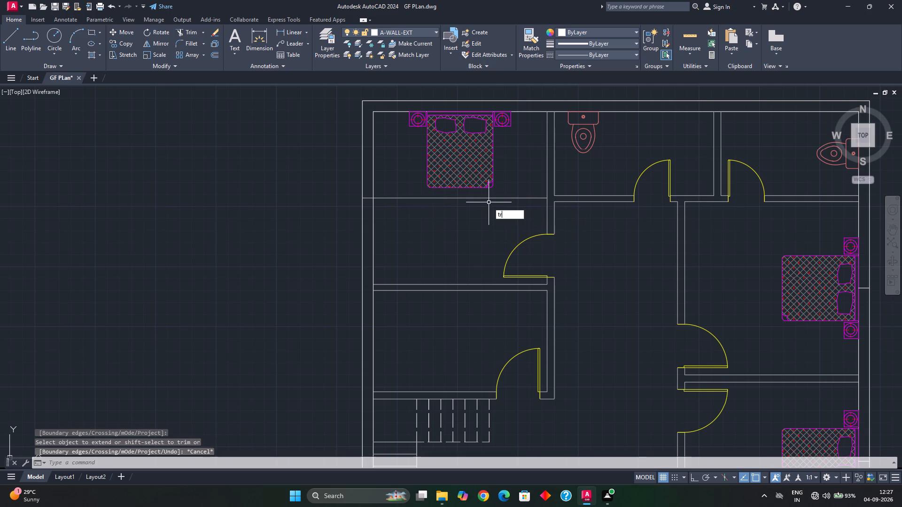
key(space)
click(437, 199)
key(Escape)
Change the short line across the northwest bedroom's west wall to layer A-WALL-EXT.
scroll(367, 206, up, 2)
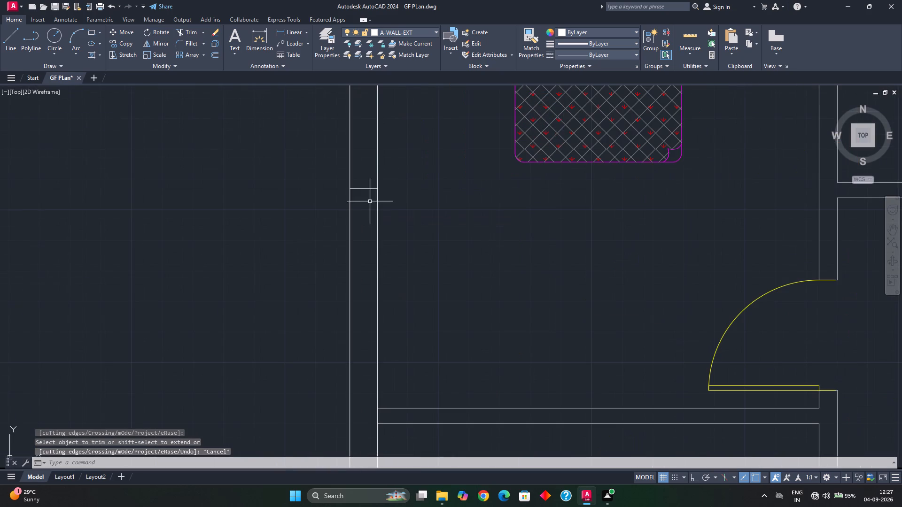
click(371, 190)
click(430, 33)
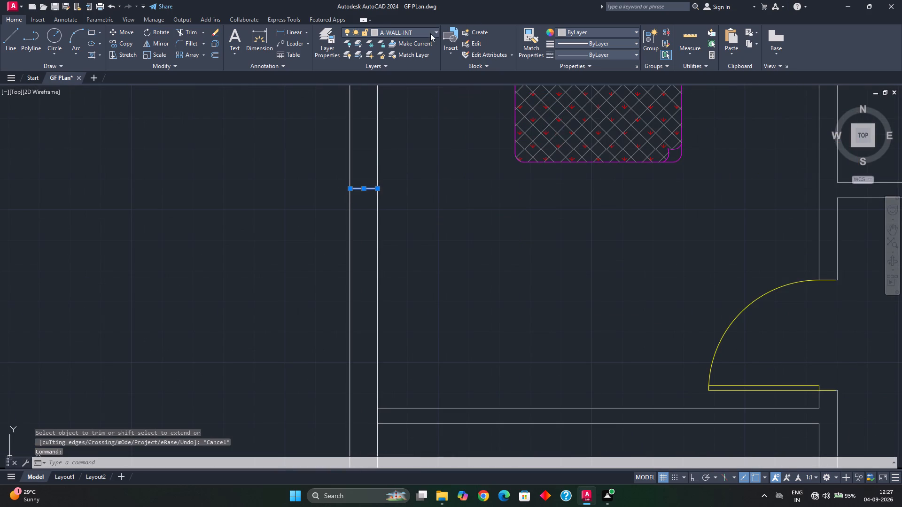
click(407, 123)
key(Escape)
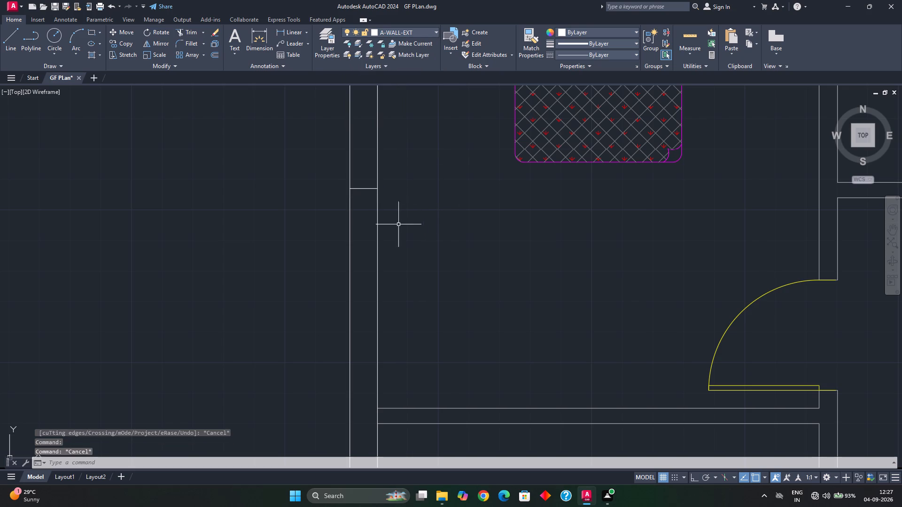
Measure the clear north-south distance between the walls of the small room directly north of the staircase.
scroll(438, 268, down, 1)
middle_drag(443, 278, 435, 232)
middle_drag(453, 262, 447, 250)
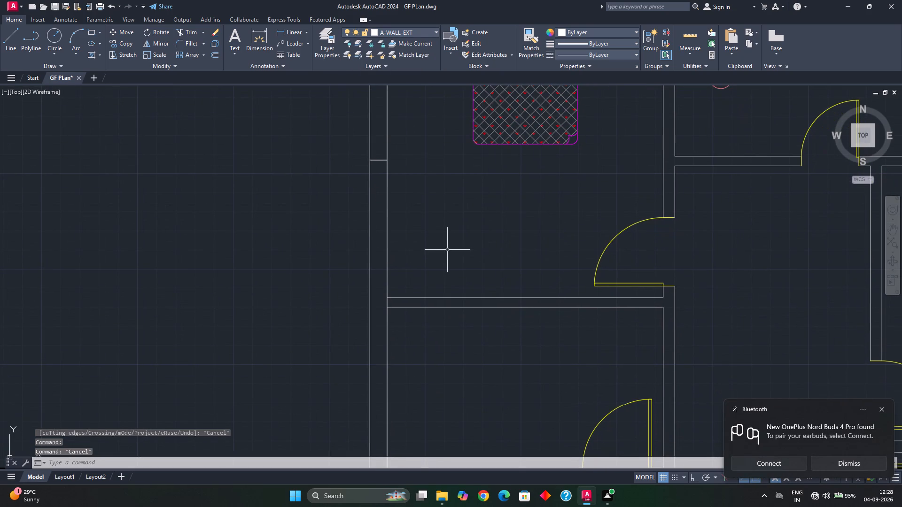
click(883, 409)
scroll(540, 368, down, 1)
middle_drag(538, 366, 512, 301)
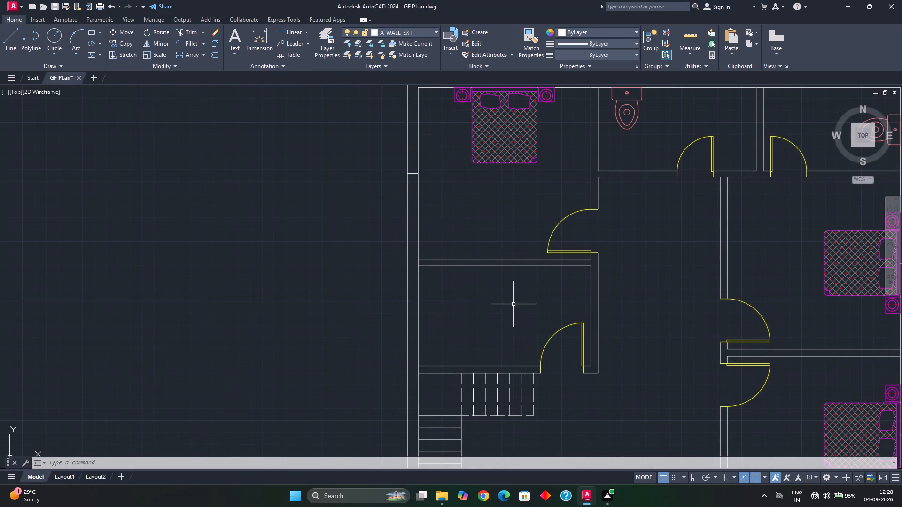
middle_drag(488, 339, 502, 318)
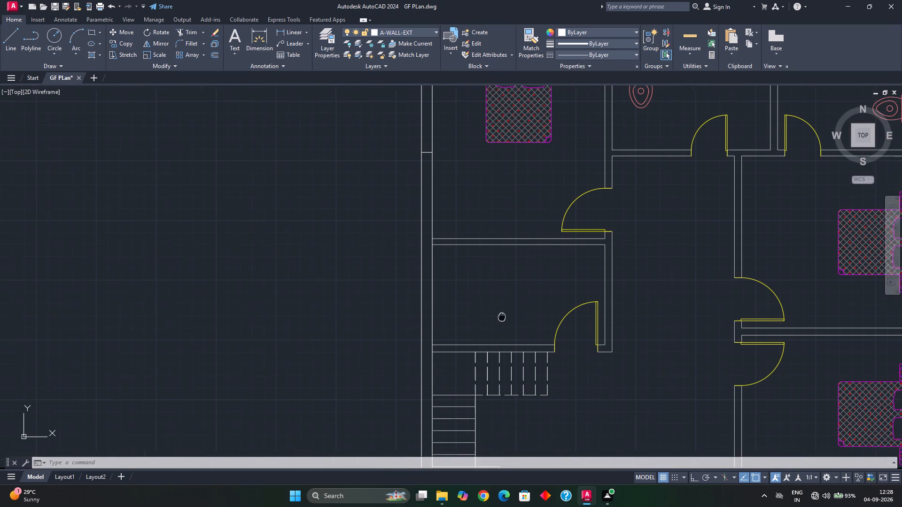
middle_drag(502, 318, 507, 310)
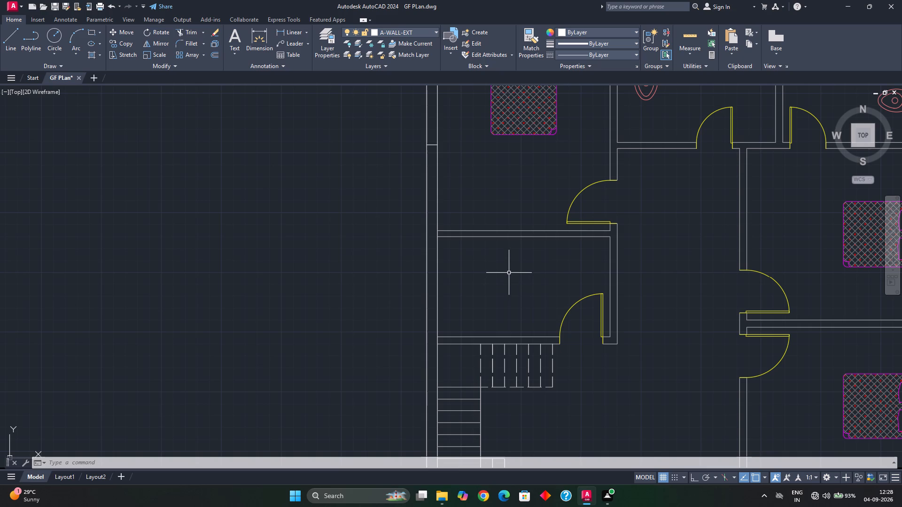
click(694, 40)
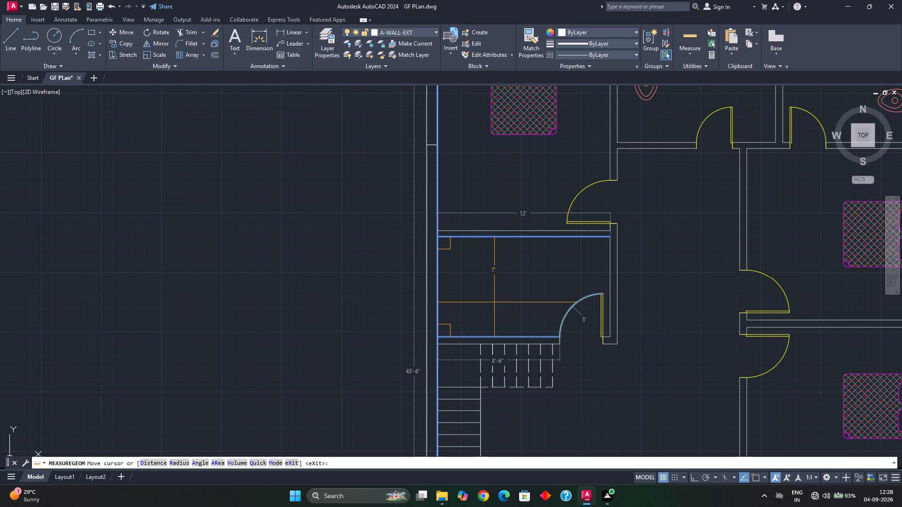
key(Escape)
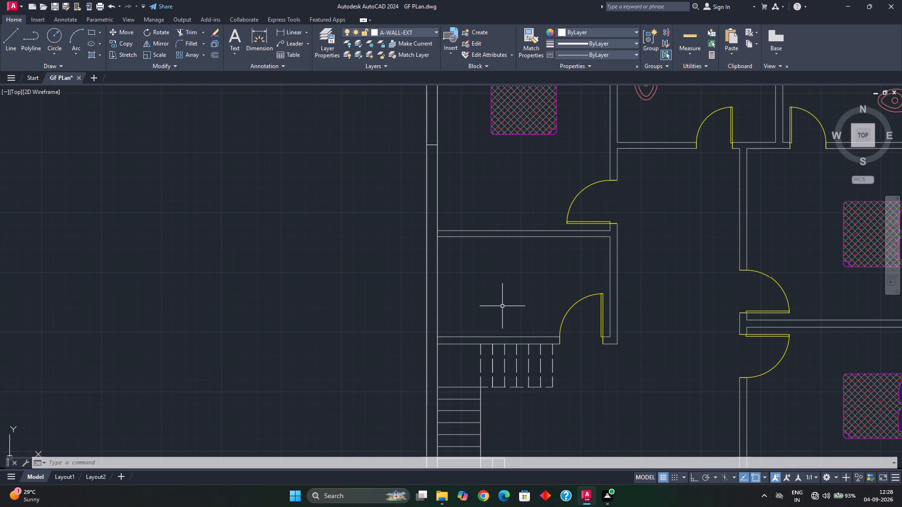
Offset the inner face line of the wall between the staircase and the room north of it 42" north.
click(486, 338)
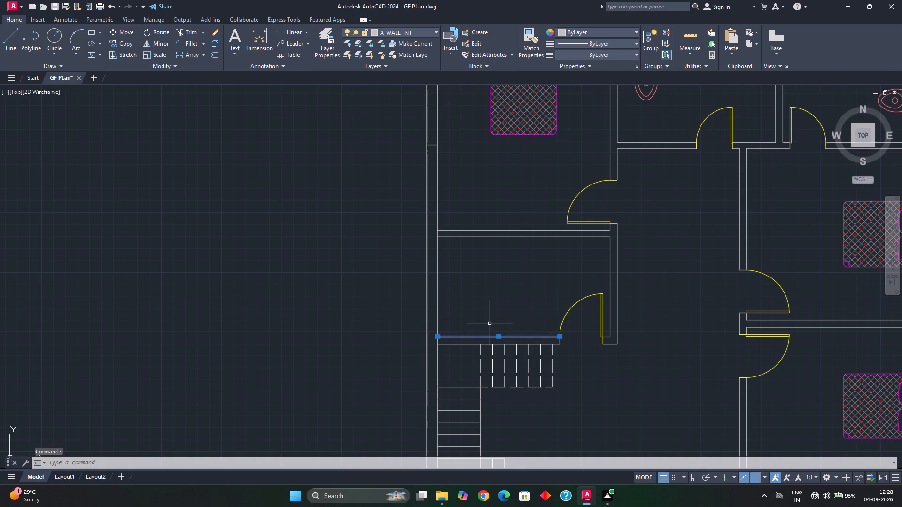
key(o)
key(Return)
text(42)
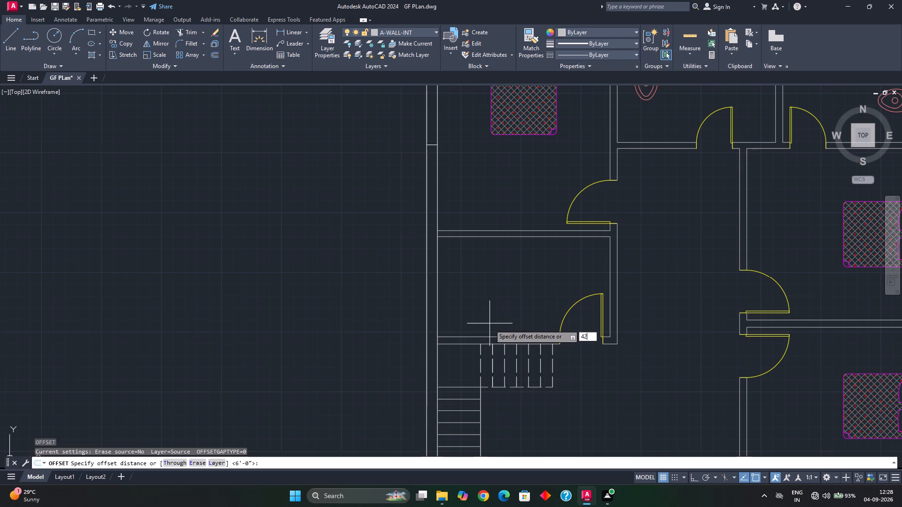
key(shift+quotedbl)
key(Return)
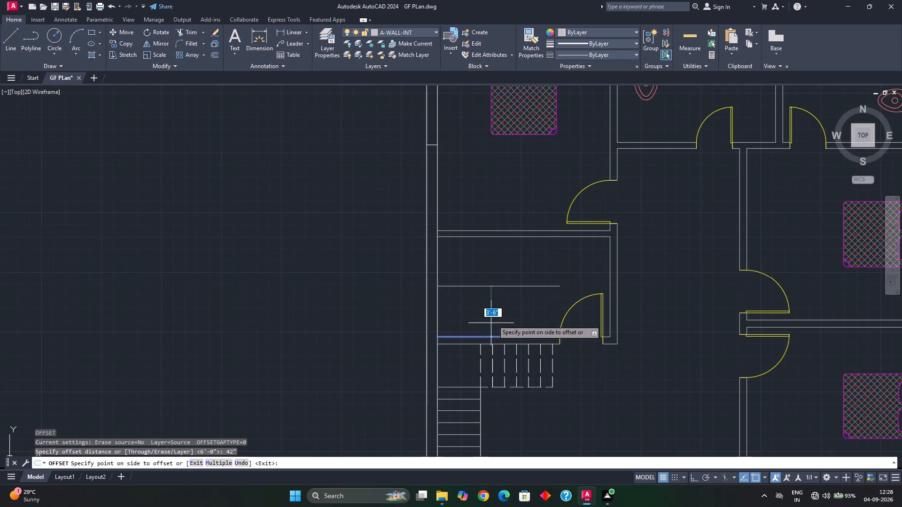
click(497, 312)
key(Escape)
Extend the 42" offset line to the west wall's outer face and trim away its portion inside the room.
key(e)
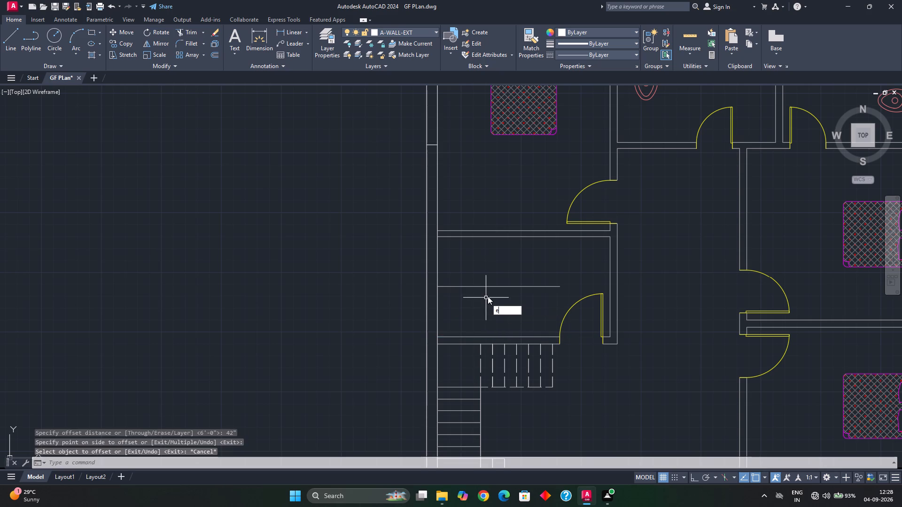
key(x)
key(space)
click(468, 289)
key(Escape)
click(486, 278)
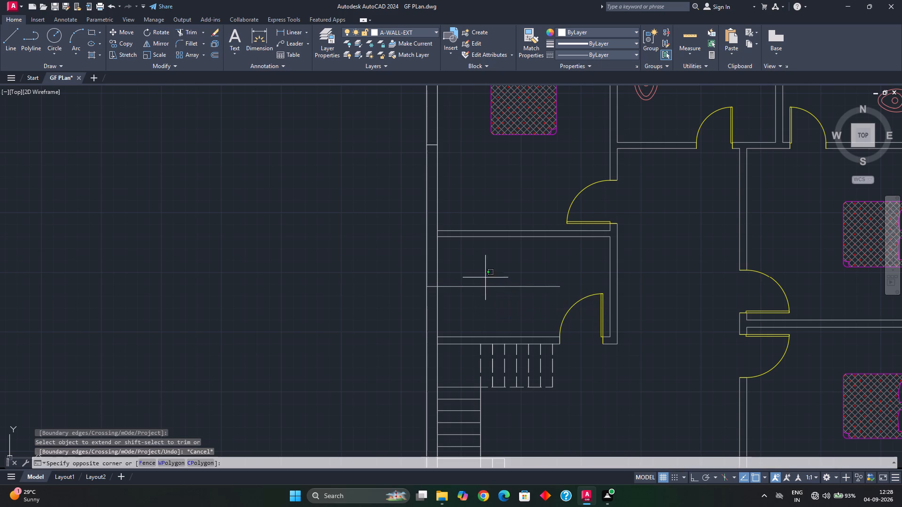
key(Escape)
text(tr)
key(space)
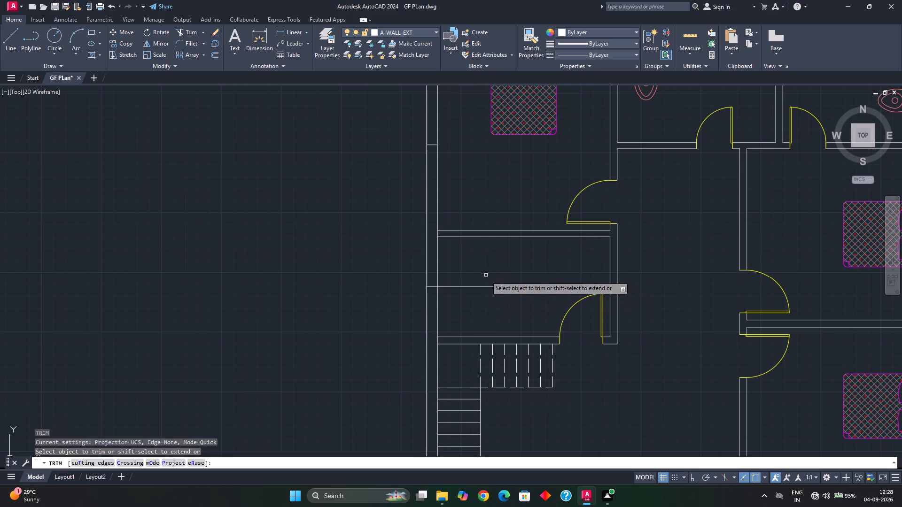
click(486, 276)
click(469, 300)
key(Escape)
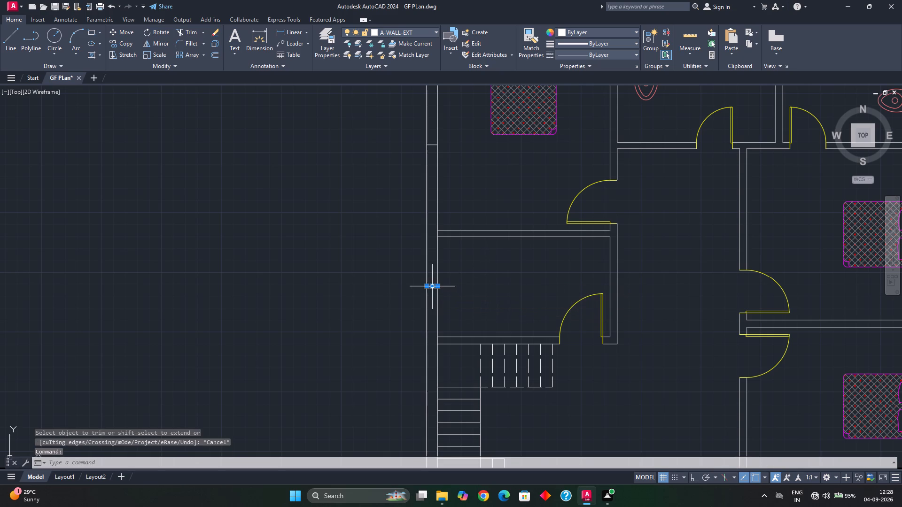
Change the short line across the west wall of the room north of the staircase to layer A-WALL-EXT.
click(434, 288)
click(416, 32)
scroll(385, 123, up, 1)
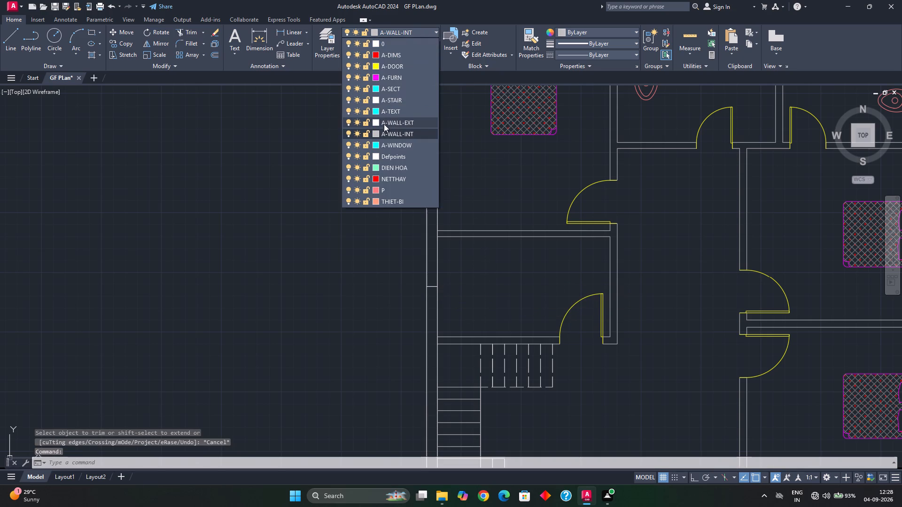
click(393, 122)
scroll(480, 302, down, 1)
key(Escape)
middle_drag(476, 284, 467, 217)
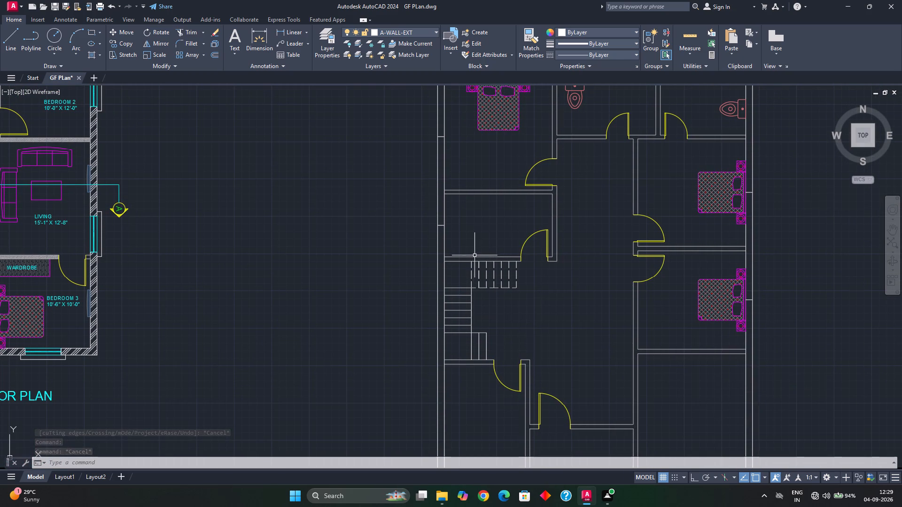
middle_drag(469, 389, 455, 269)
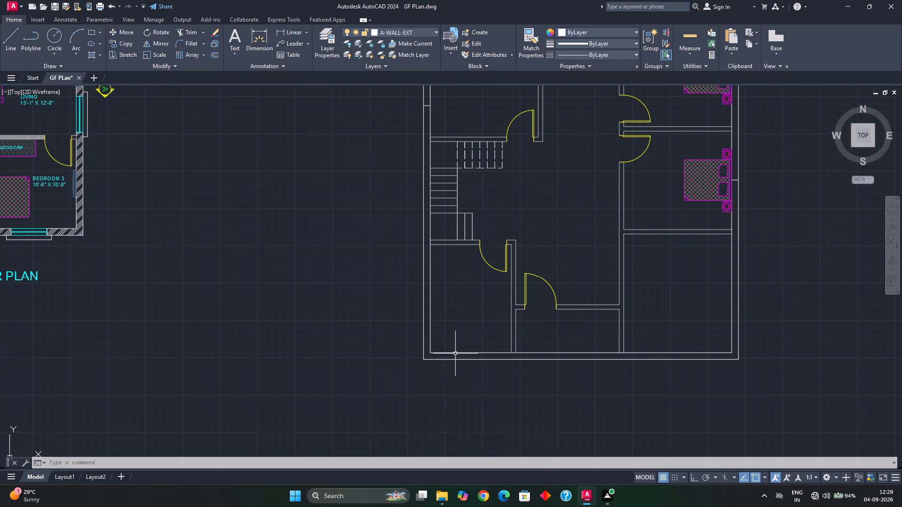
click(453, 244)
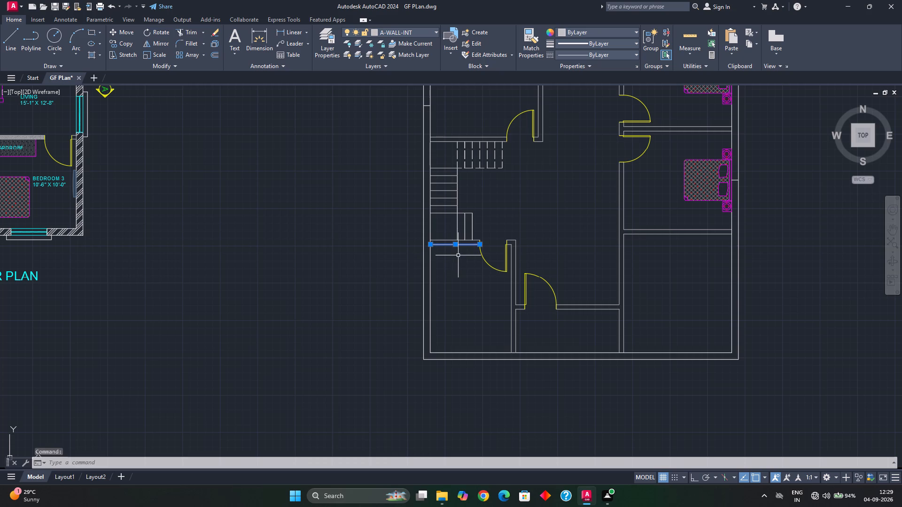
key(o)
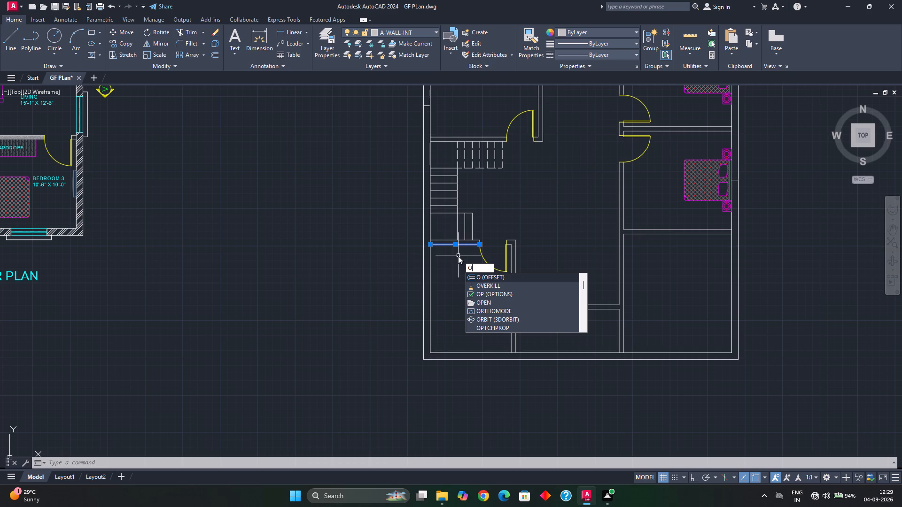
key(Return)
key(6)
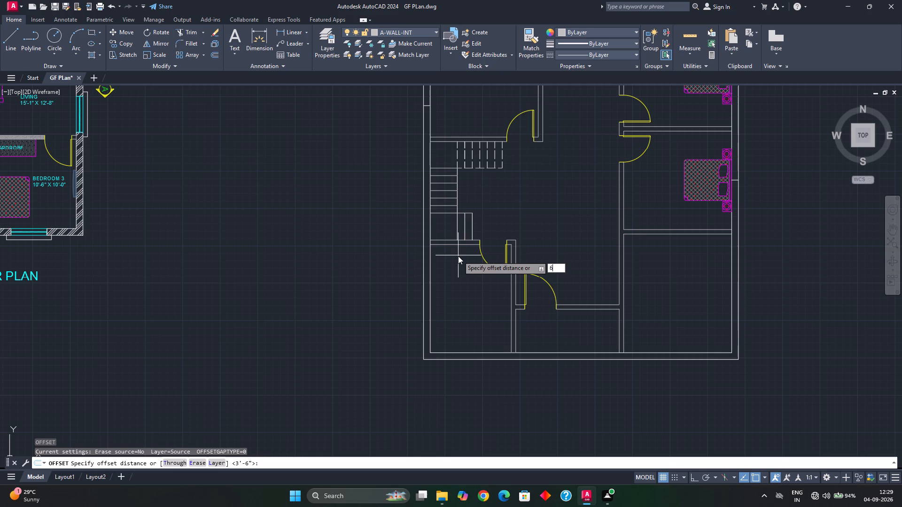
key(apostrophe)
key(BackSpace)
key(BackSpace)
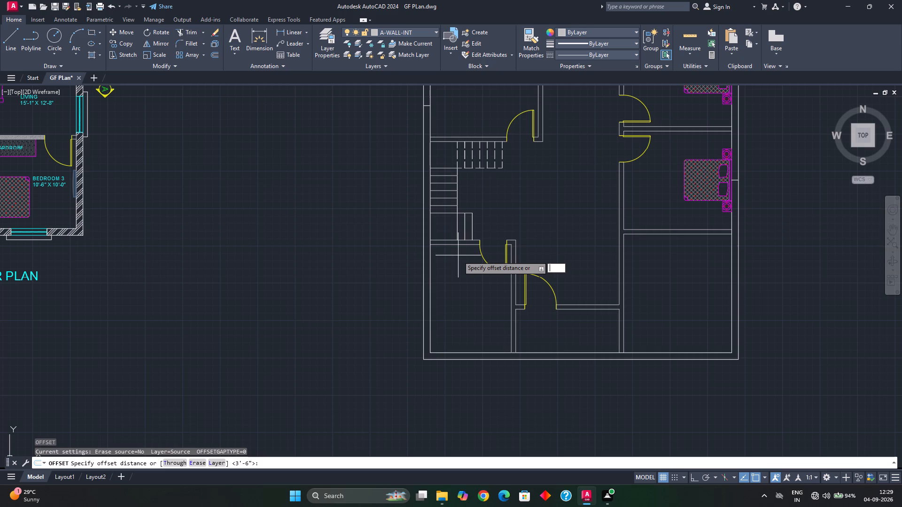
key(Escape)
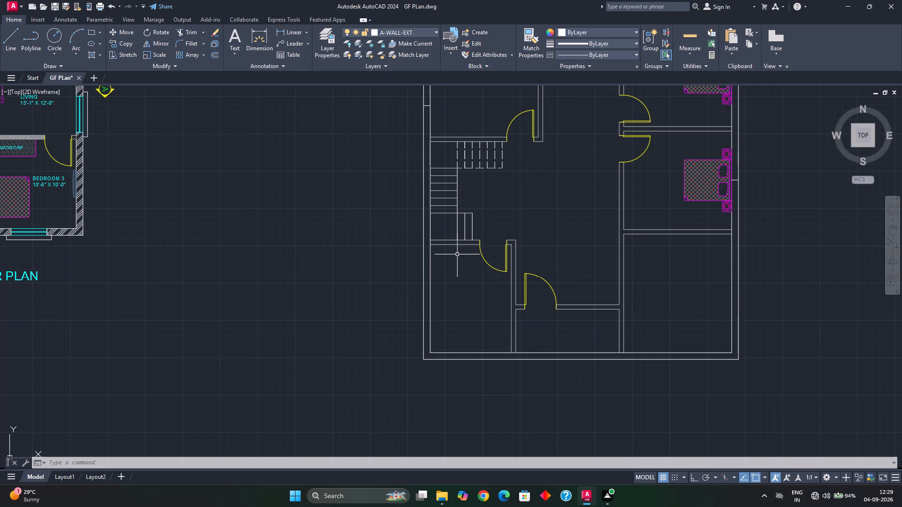
Trim the west wall's inner face line between the two faces of the partition south of the staircase.
scroll(444, 254, up, 2)
middle_drag(444, 254, 451, 189)
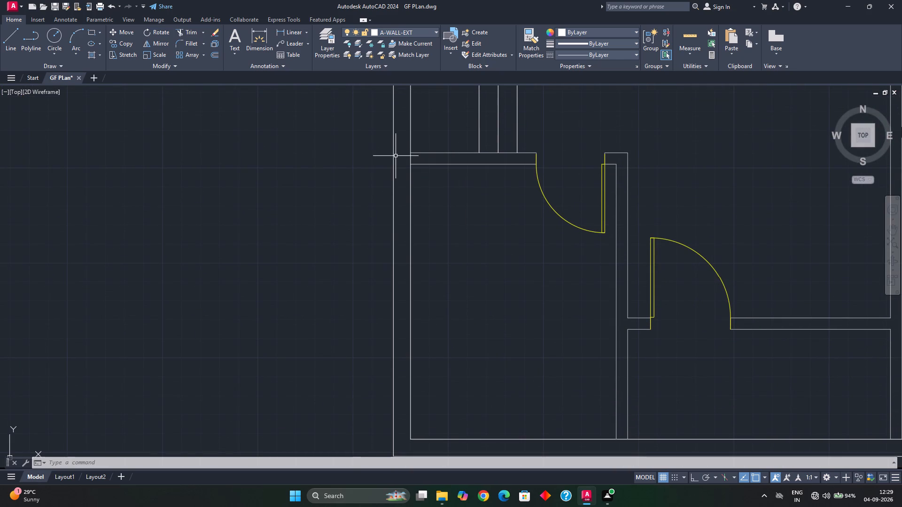
key(Escape)
key(t)
key(r)
key(space)
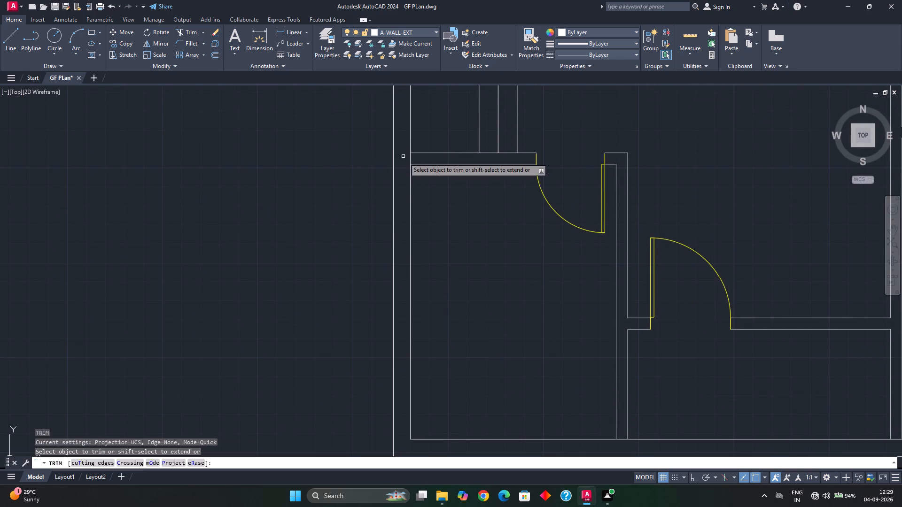
click(412, 161)
key(Escape)
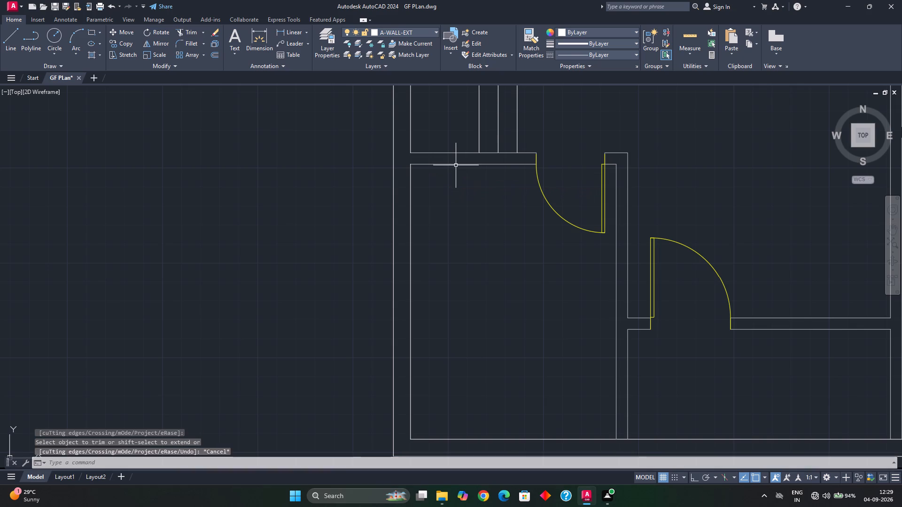
Draw a short line across the southwest room's west wall, from the midpoint of its inner face line to the outer face.
scroll(474, 247, down, 2)
middle_drag(473, 231, 471, 259)
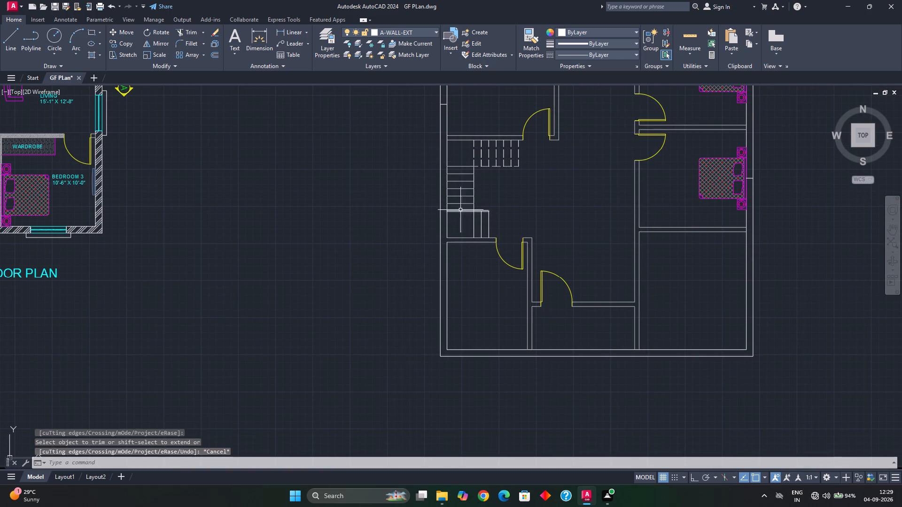
click(443, 104)
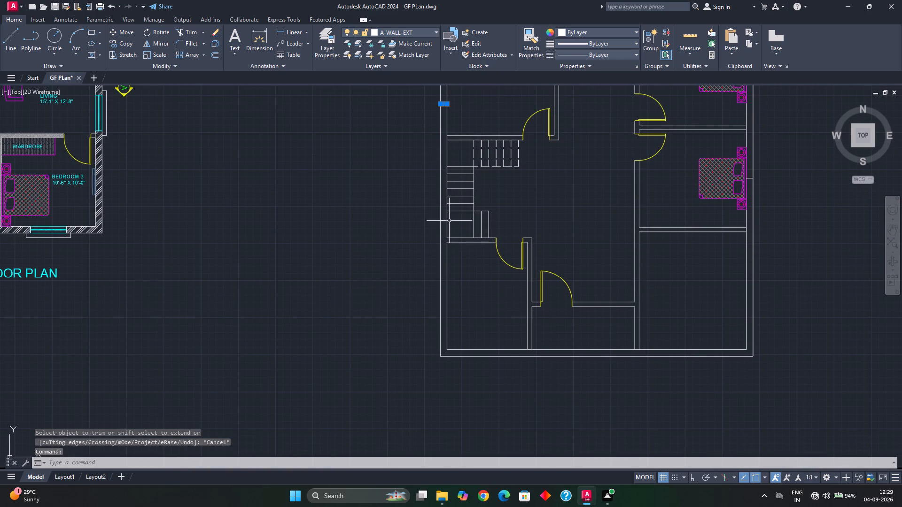
key(Escape)
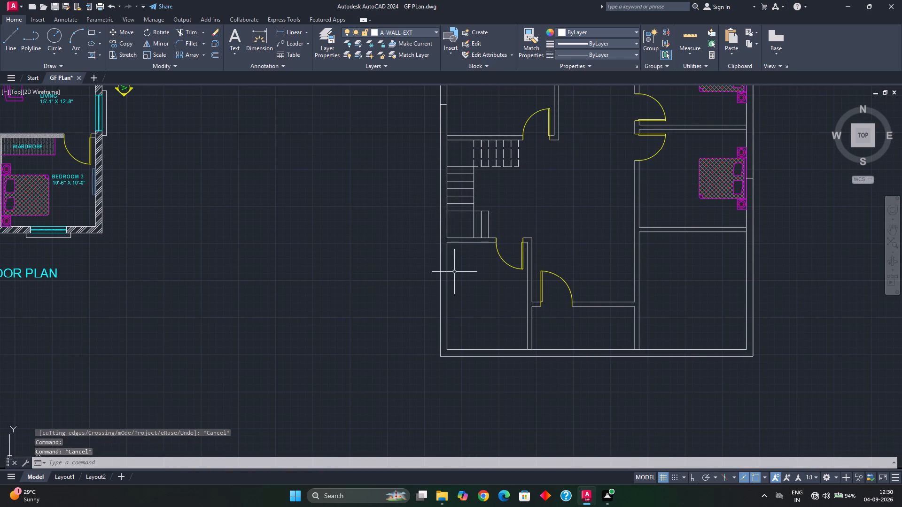
key(l)
key(Return)
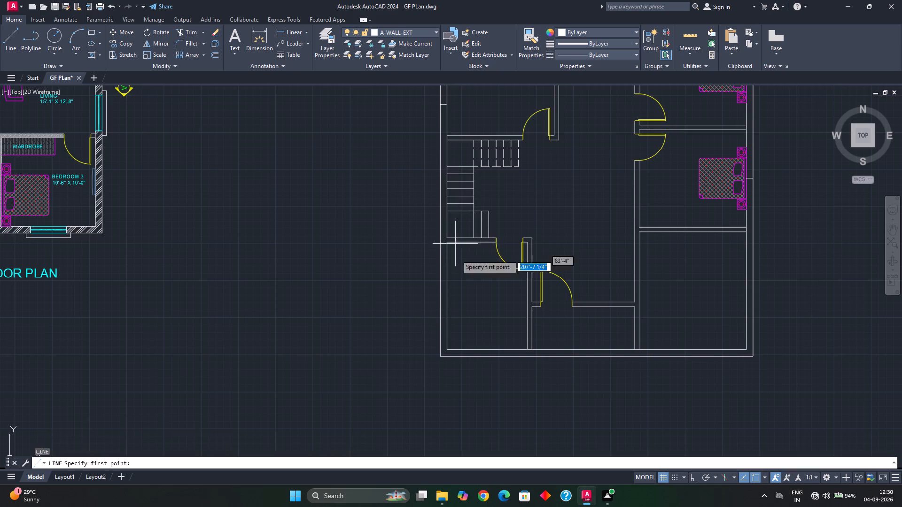
scroll(456, 305, up, 2)
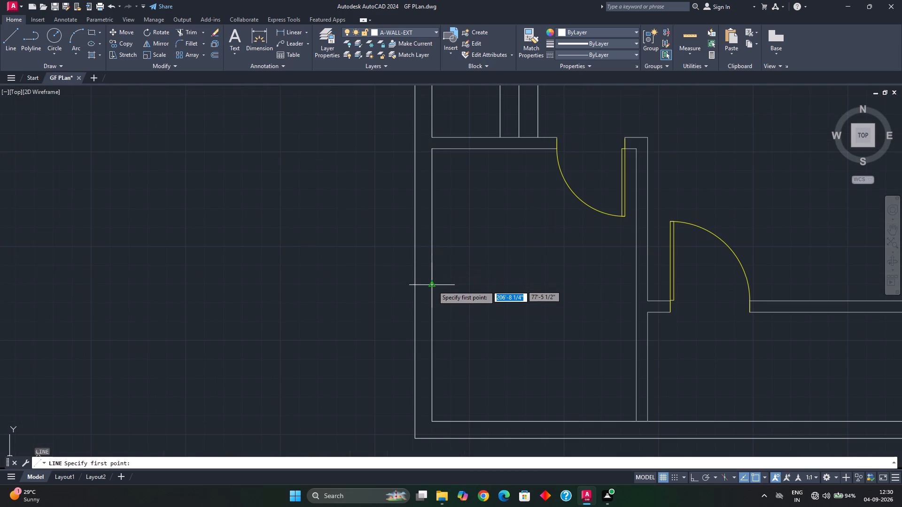
click(432, 288)
click(413, 288)
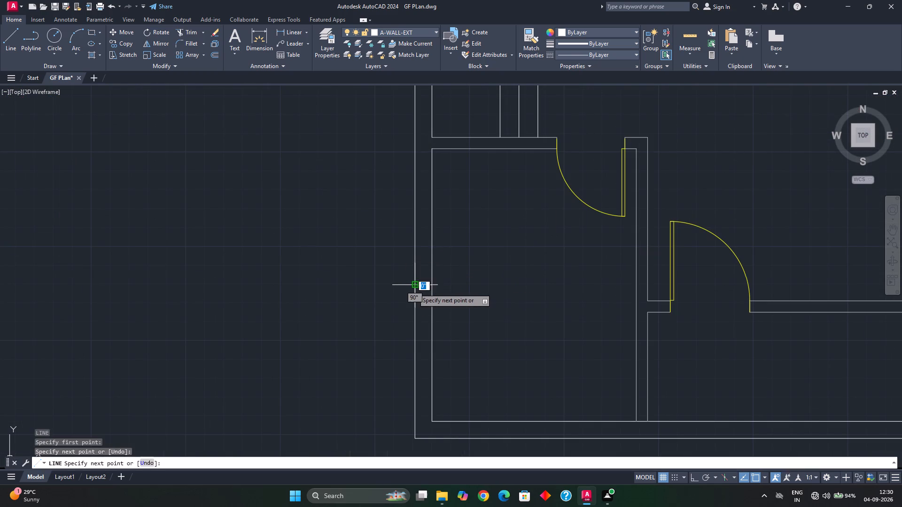
key(Escape)
key(Escape)
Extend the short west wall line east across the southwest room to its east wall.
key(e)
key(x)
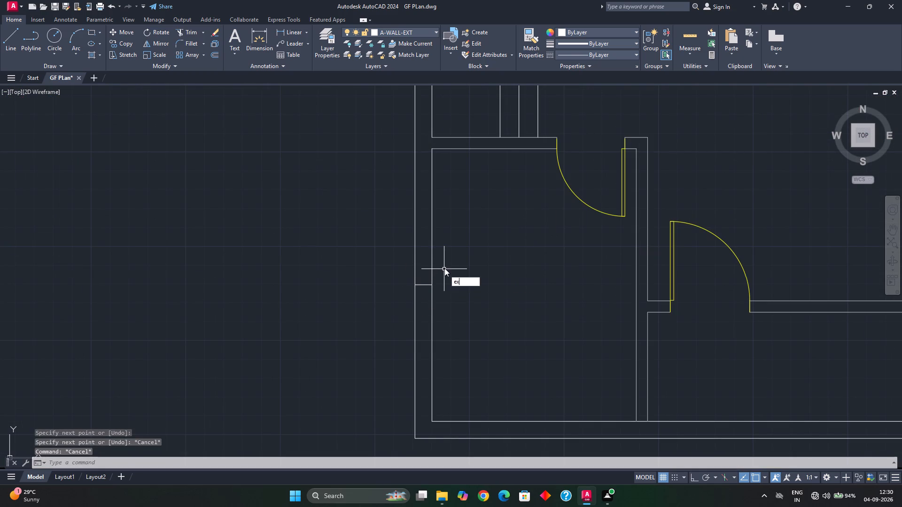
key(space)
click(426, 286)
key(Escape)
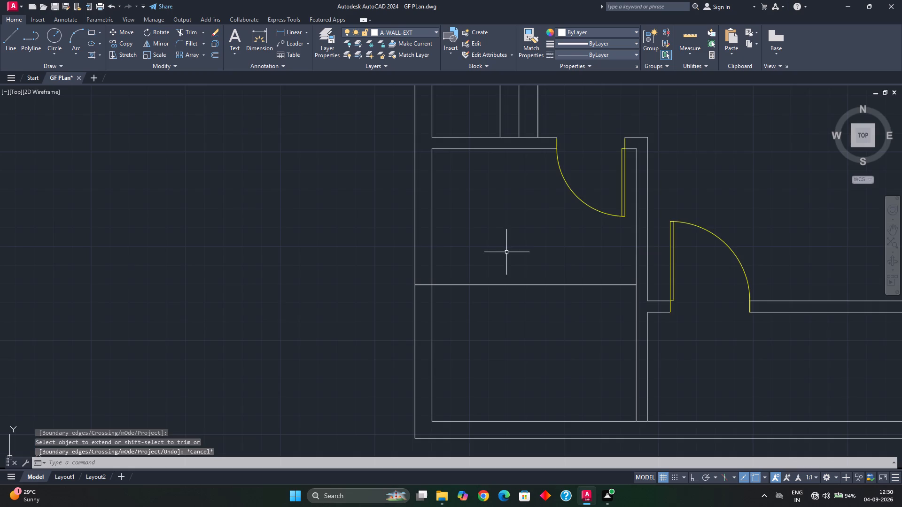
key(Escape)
Measure the distance between the extended line and the southwest room's north wall.
scroll(511, 240, down, 2)
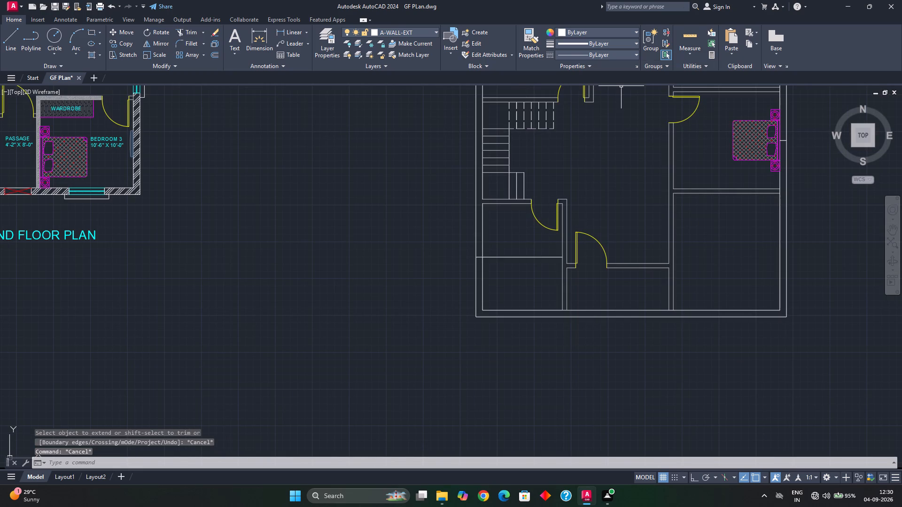
click(692, 34)
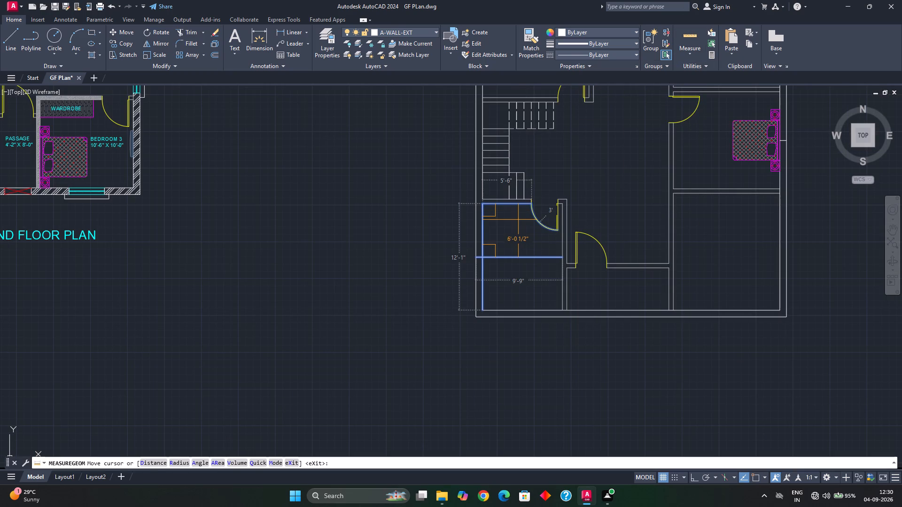
key(Escape)
key(Escape)
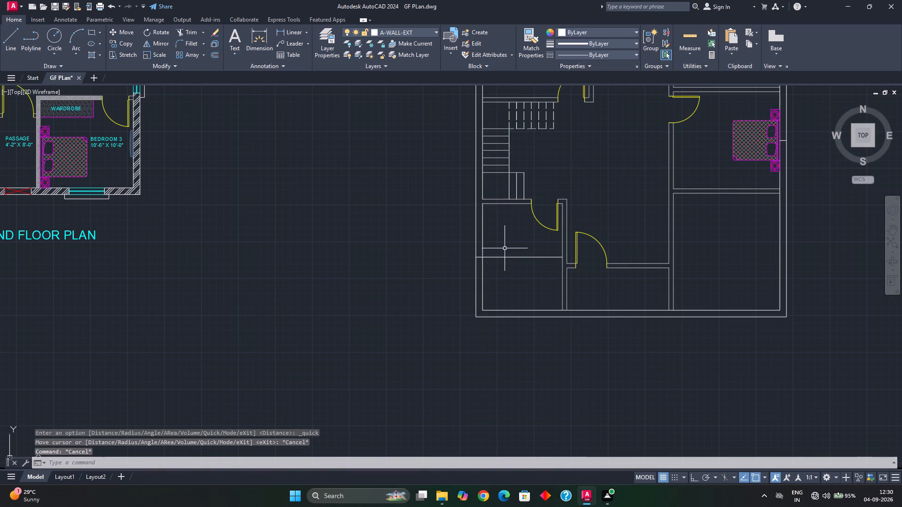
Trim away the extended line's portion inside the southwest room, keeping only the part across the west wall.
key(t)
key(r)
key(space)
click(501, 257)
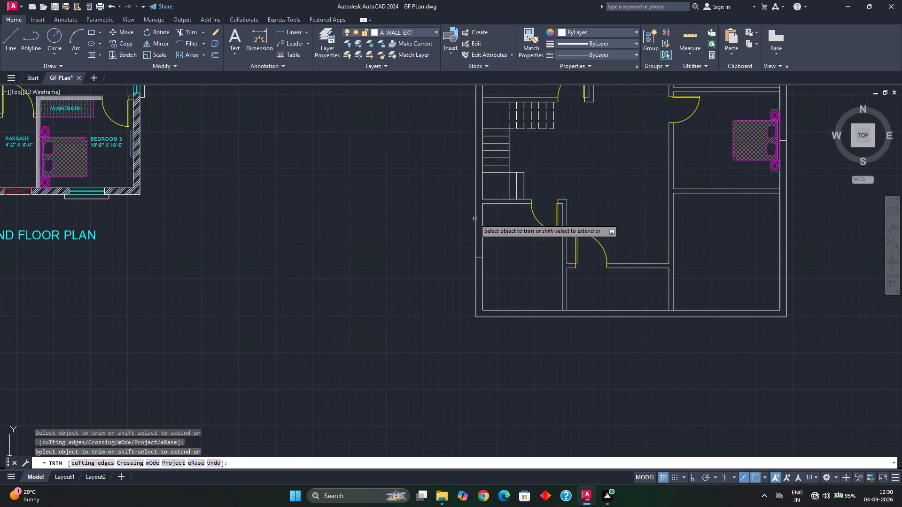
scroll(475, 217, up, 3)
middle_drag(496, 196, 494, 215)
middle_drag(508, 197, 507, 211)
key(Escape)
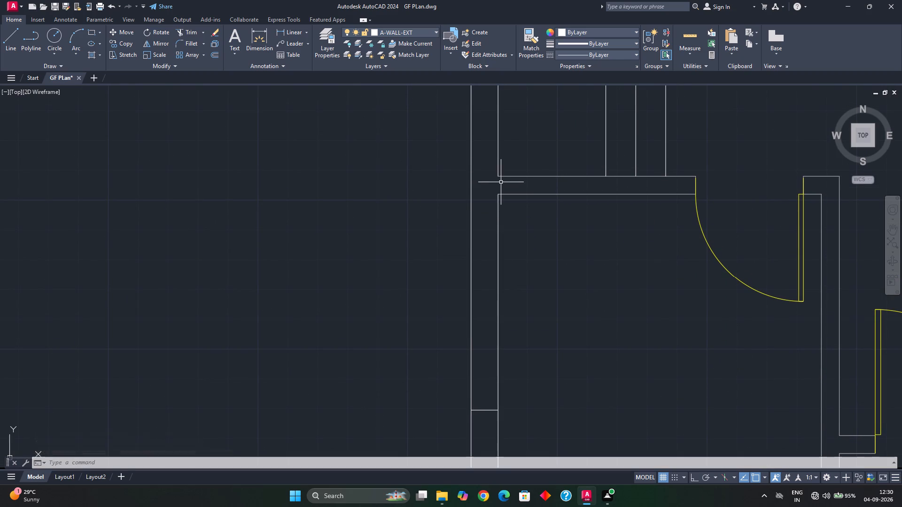
Stretch the north end of the southwest room's west inner wall line to the north face of the partition below the staircase.
scroll(499, 191, down, 2)
scroll(499, 191, up, 3)
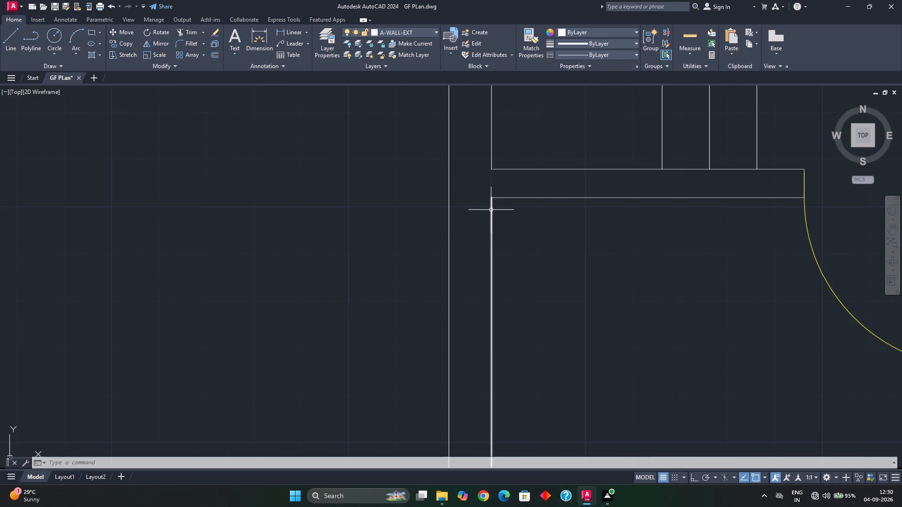
click(492, 206)
drag(490, 197, 490, 170)
key(Escape)
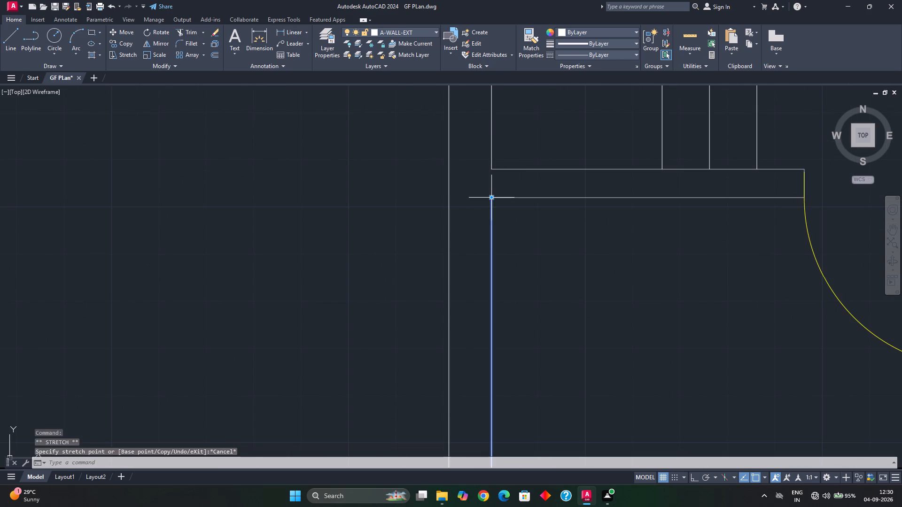
click(493, 199)
click(491, 171)
key(Escape)
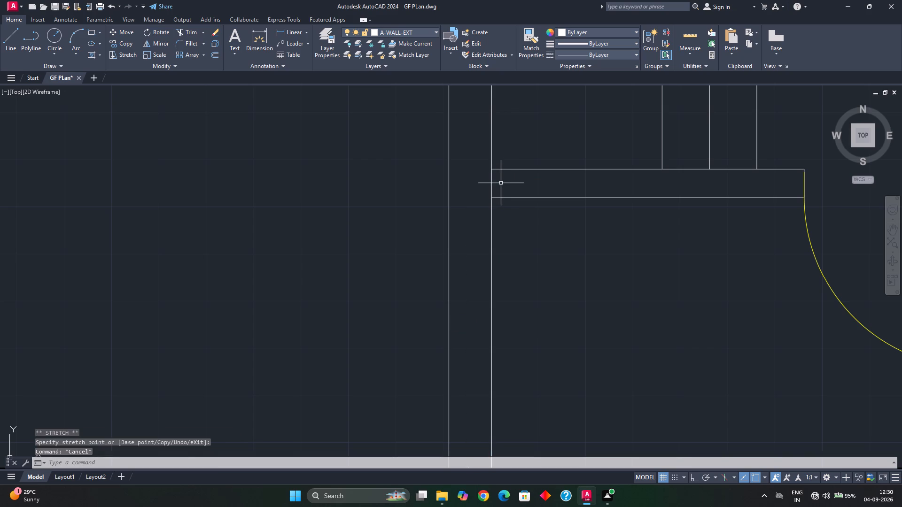
Join the west wall's two inner face lines that meet at the partition south of the staircase into one line.
key(j)
key(space)
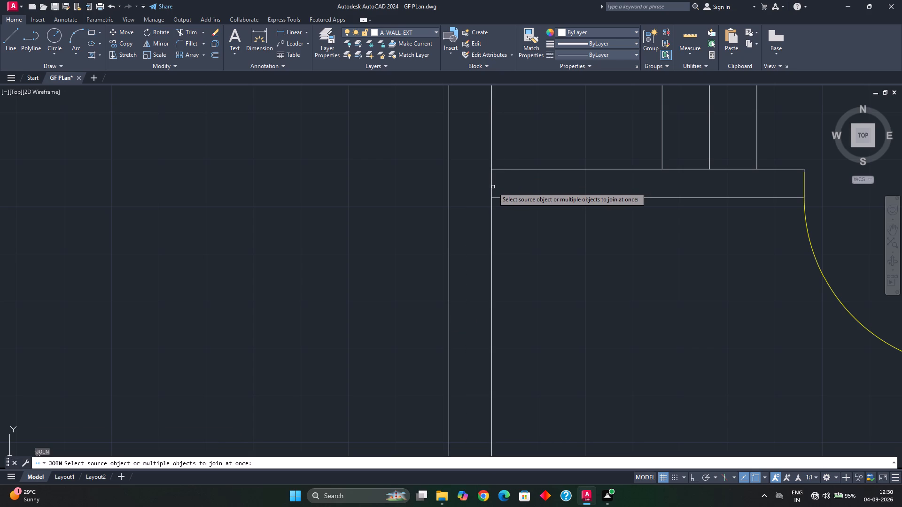
click(491, 187)
click(492, 165)
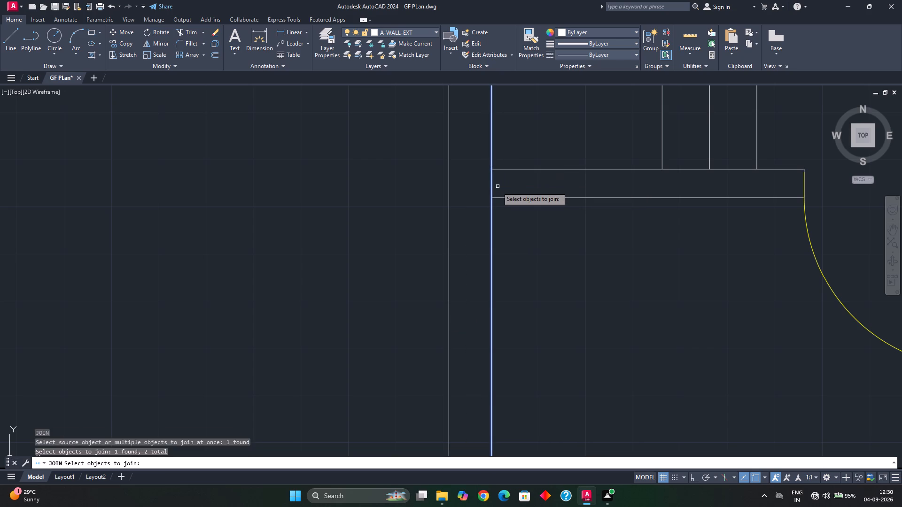
key(space)
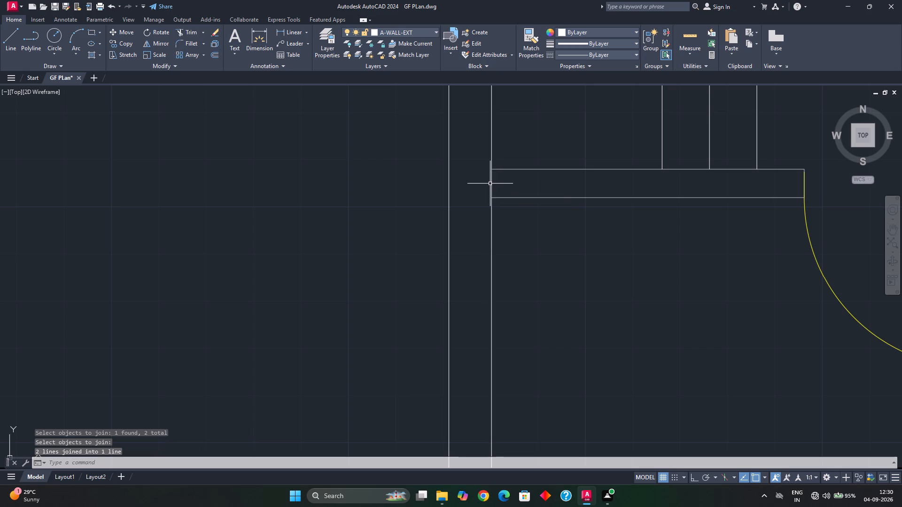
Measure the southwest room's clear width and depth between its inner wall faces.
scroll(533, 259, down, 3)
middle_drag(533, 254, 530, 250)
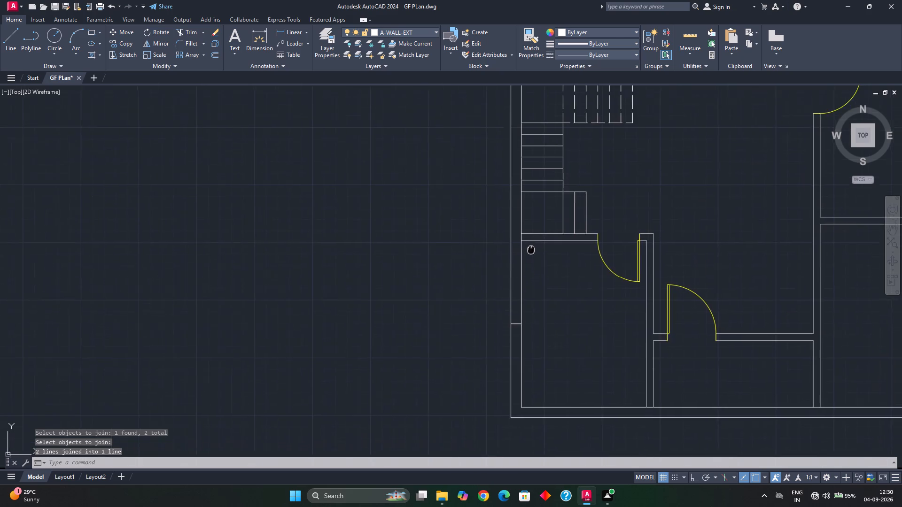
middle_drag(530, 250, 531, 218)
middle_drag(516, 307, 503, 278)
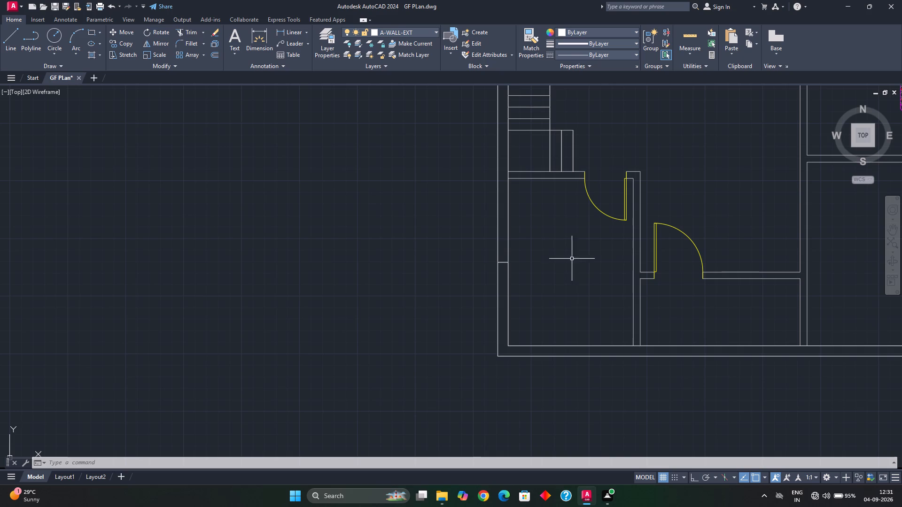
scroll(553, 284, down, 1)
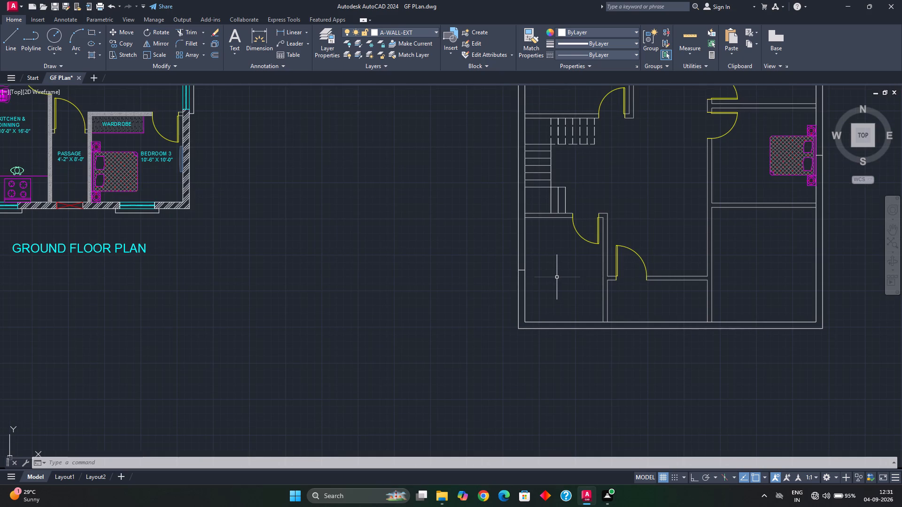
middle_drag(571, 341, 521, 317)
middle_drag(499, 309, 490, 305)
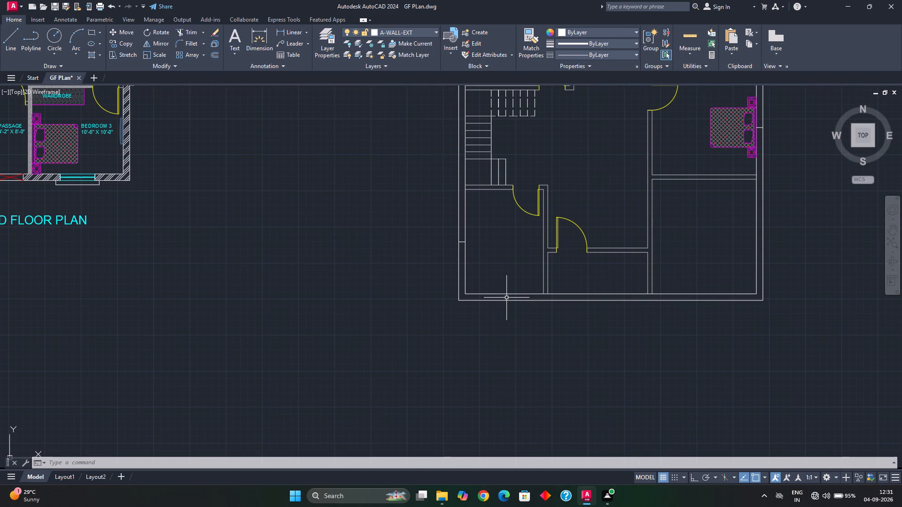
scroll(506, 299, up, 1)
middle_click(506, 299)
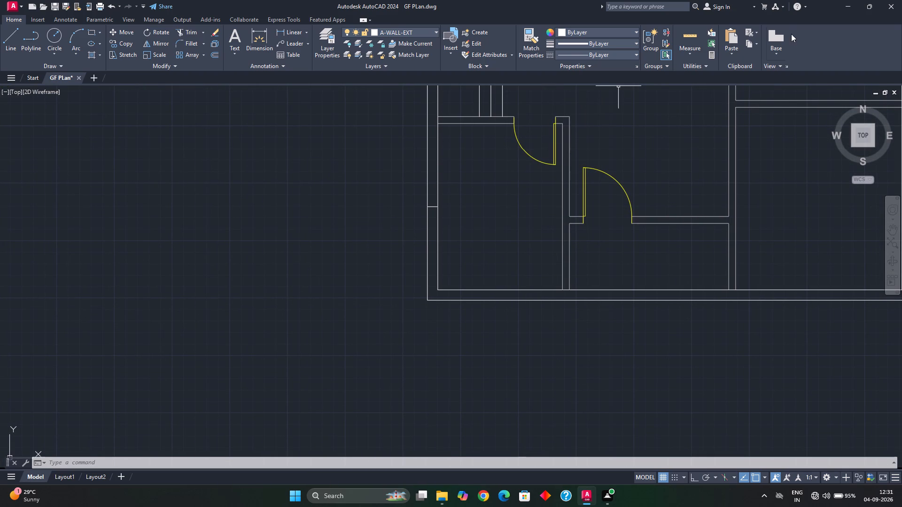
click(689, 39)
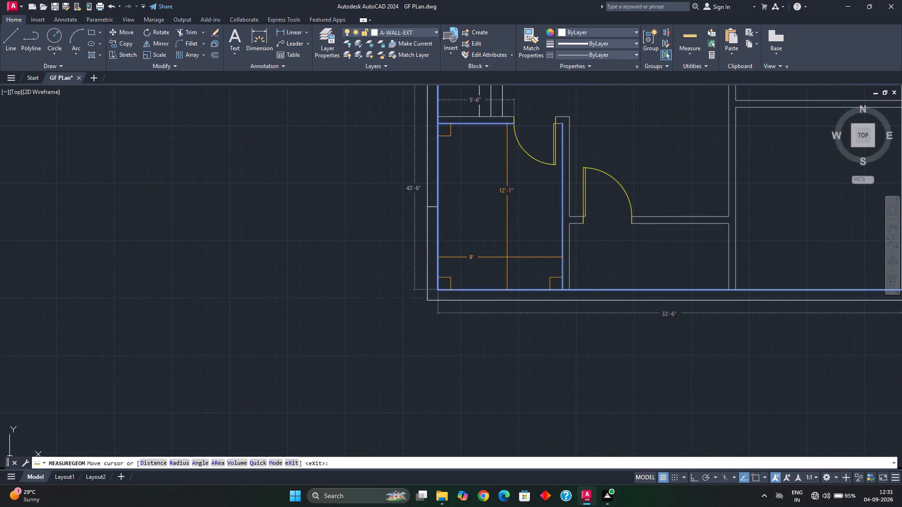
key(Escape)
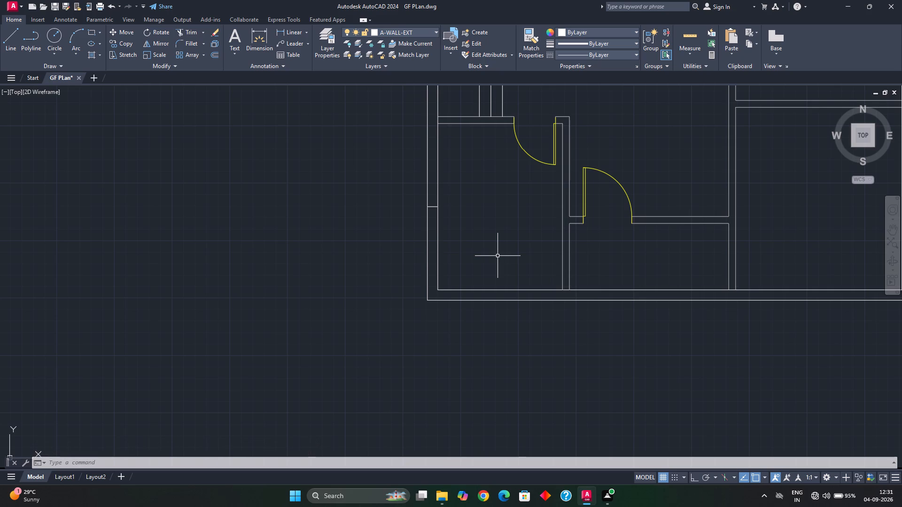
Offset the southwest room's east wall face 54" westward into the room.
click(563, 266)
key(o)
key(Return)
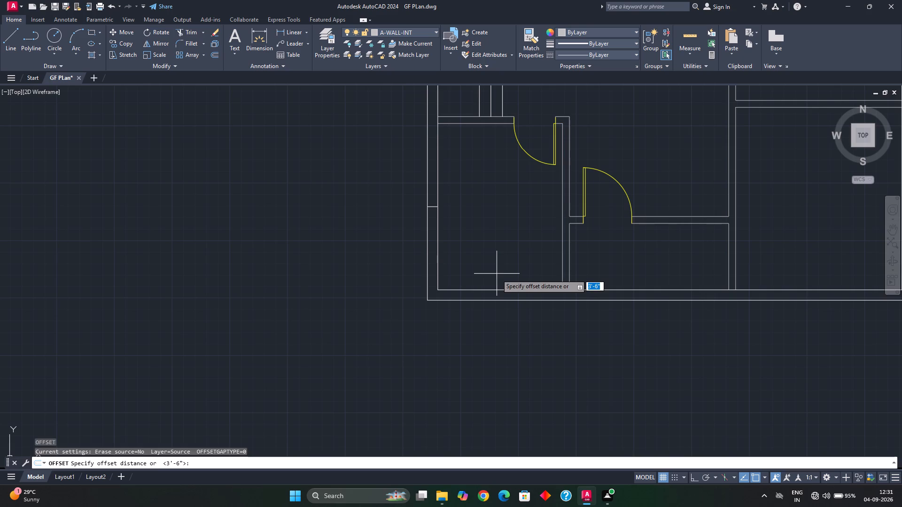
text(54")
key(Return)
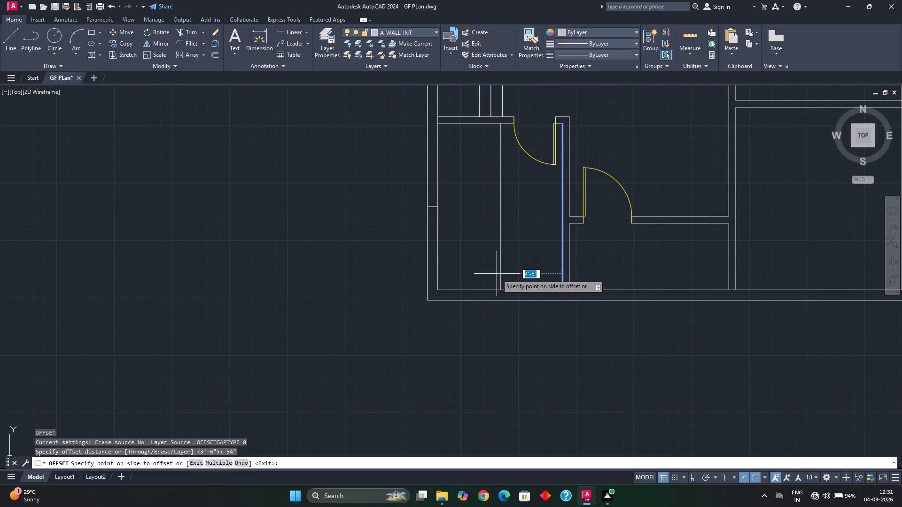
click(493, 269)
key(Escape)
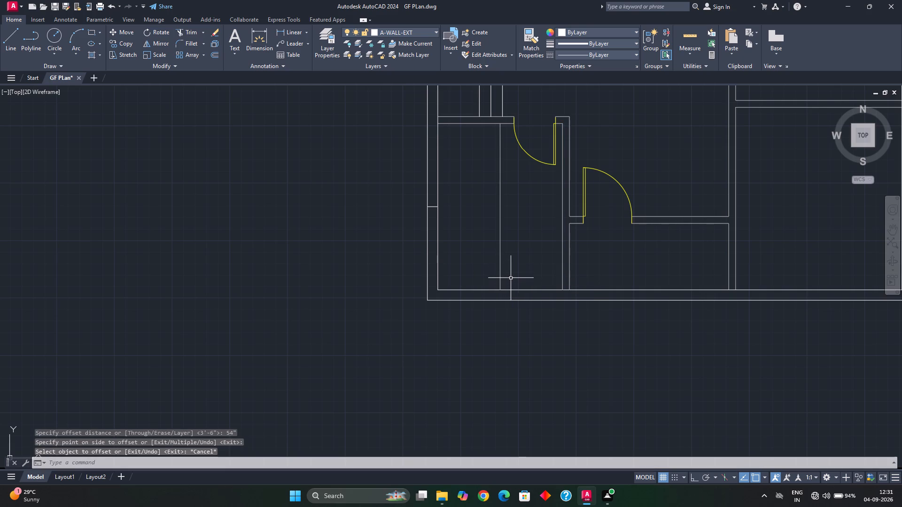
Extend the offset line to the south wall's outer face and trim away its portion inside the southwest room.
text(ex)
key(space)
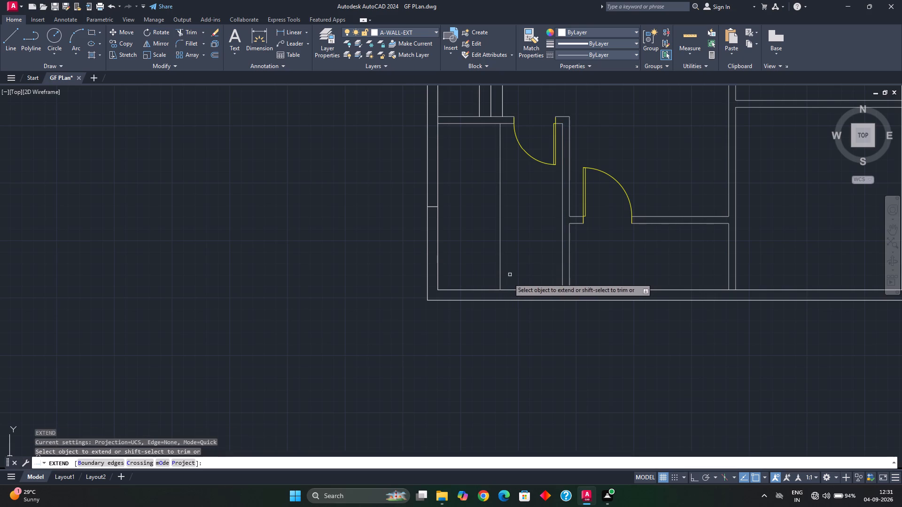
click(500, 281)
key(Escape)
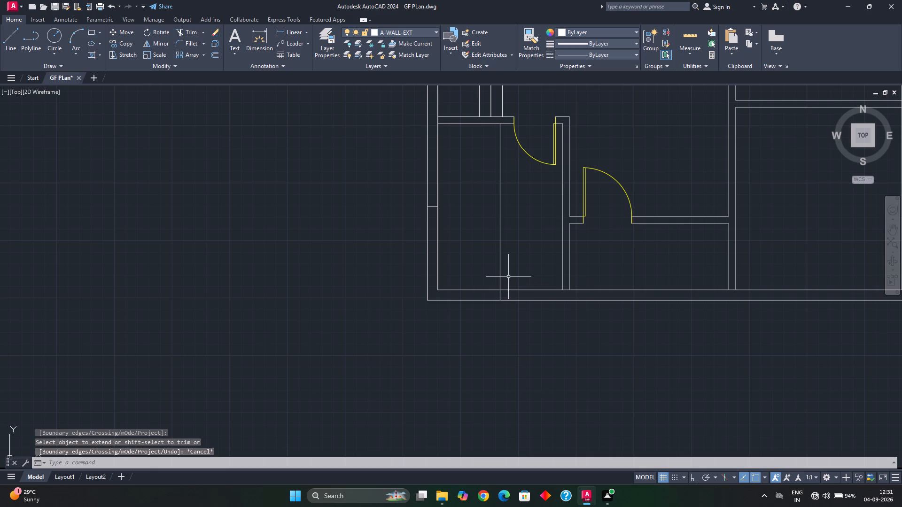
text(tr)
key(space)
click(500, 277)
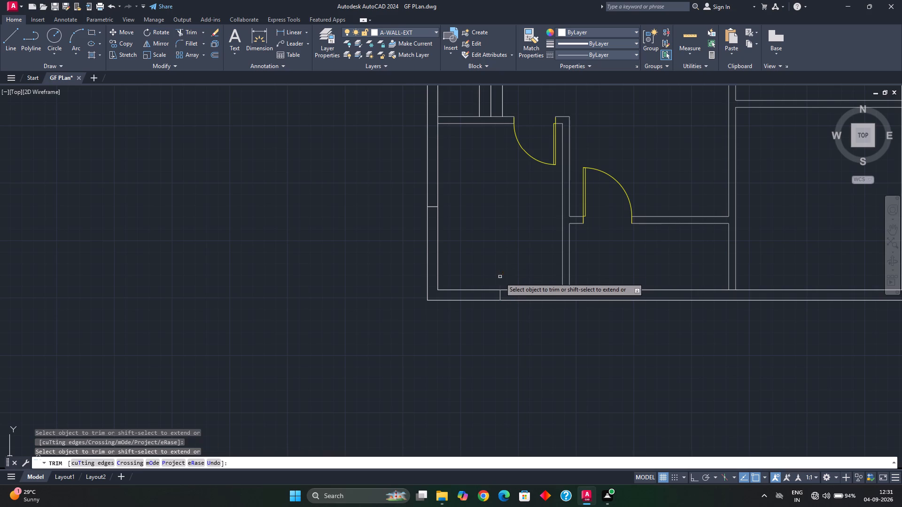
key(Escape)
Move the short centre line across the south wall to the A-WALL-EXT layer.
click(502, 296)
click(494, 298)
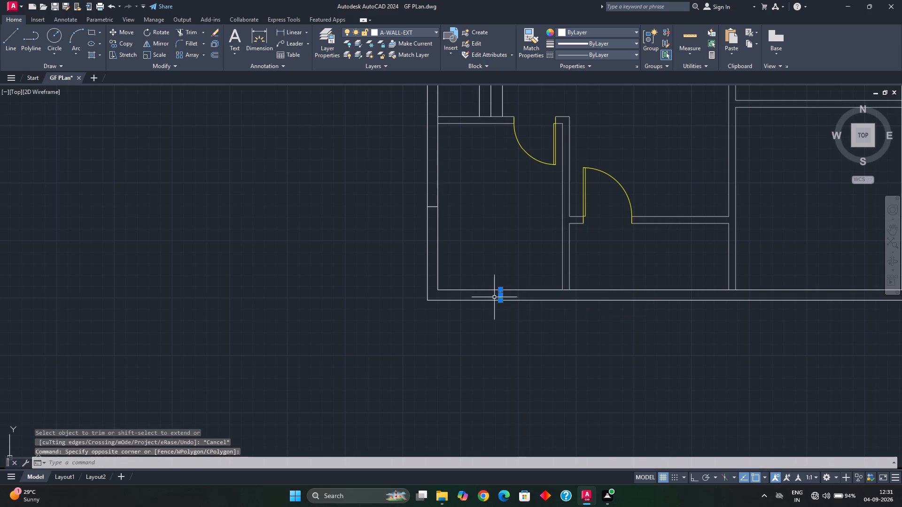
click(421, 32)
click(404, 119)
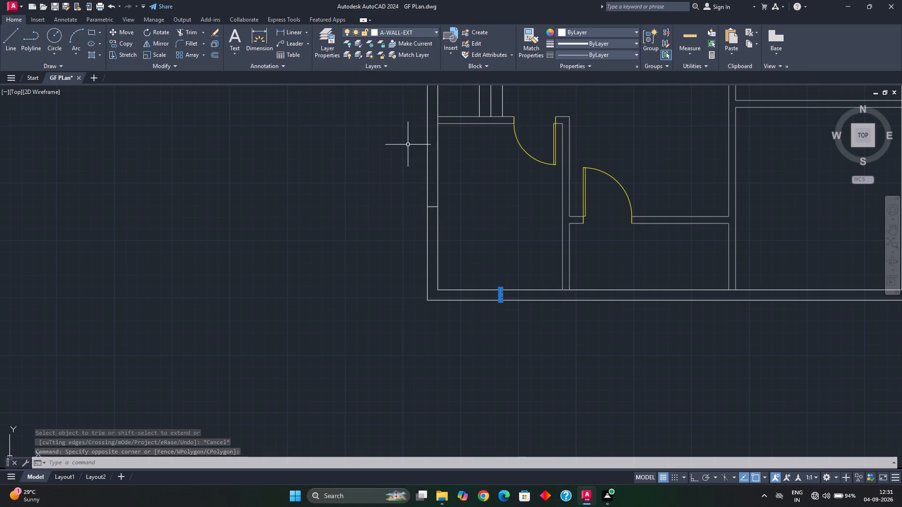
scroll(519, 315, up, 1)
key(Escape)
Draw a line across the north exterior wall from the midpoint of the middle toilet's WC to the outer face.
middle_click(501, 288)
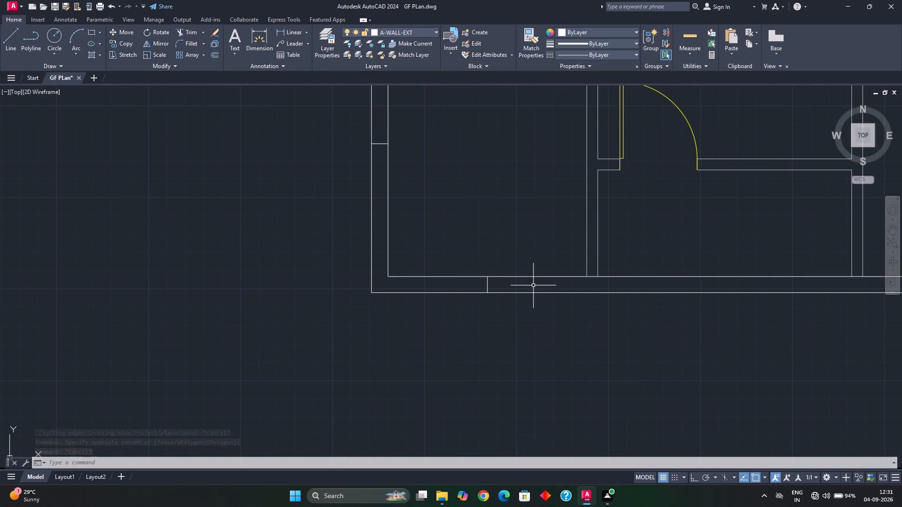
scroll(533, 286, down, 3)
middle_drag(548, 277, 528, 323)
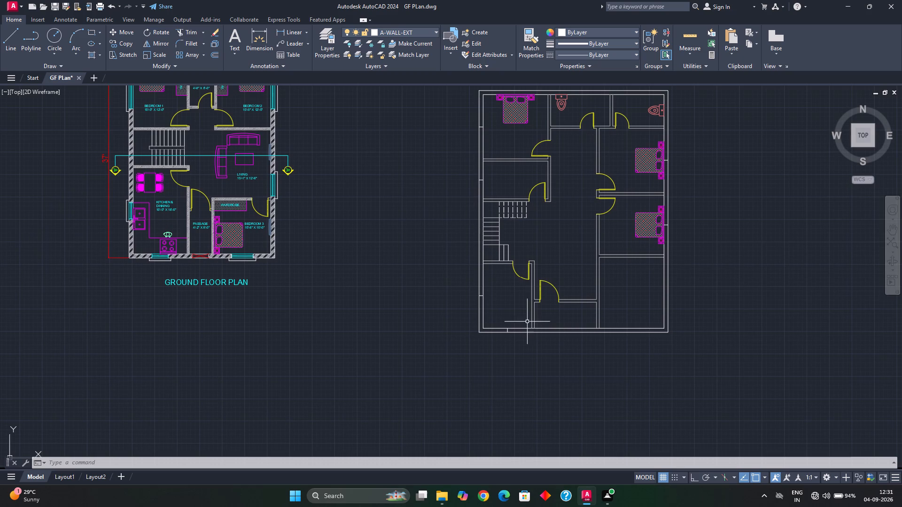
middle_drag(531, 293, 533, 305)
middle_drag(555, 215, 553, 228)
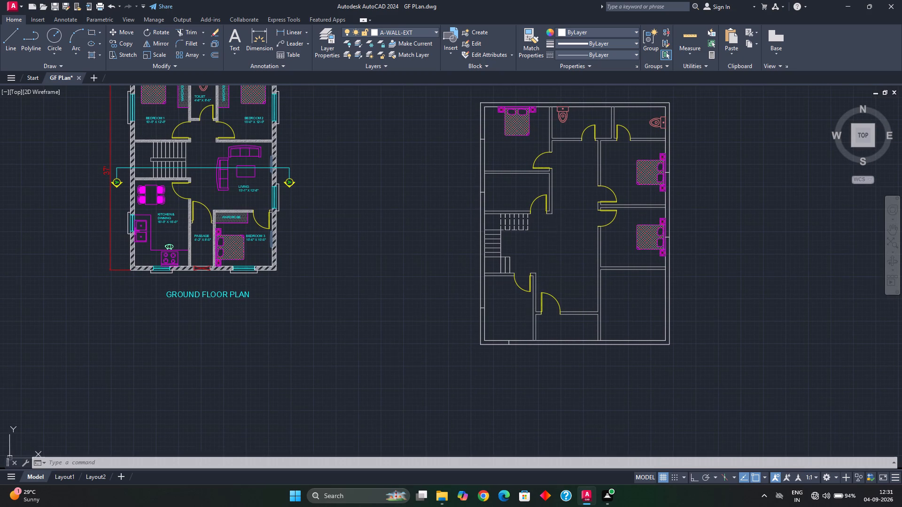
middle_drag(553, 228, 535, 295)
scroll(537, 189, up, 2)
middle_drag(537, 189, 488, 260)
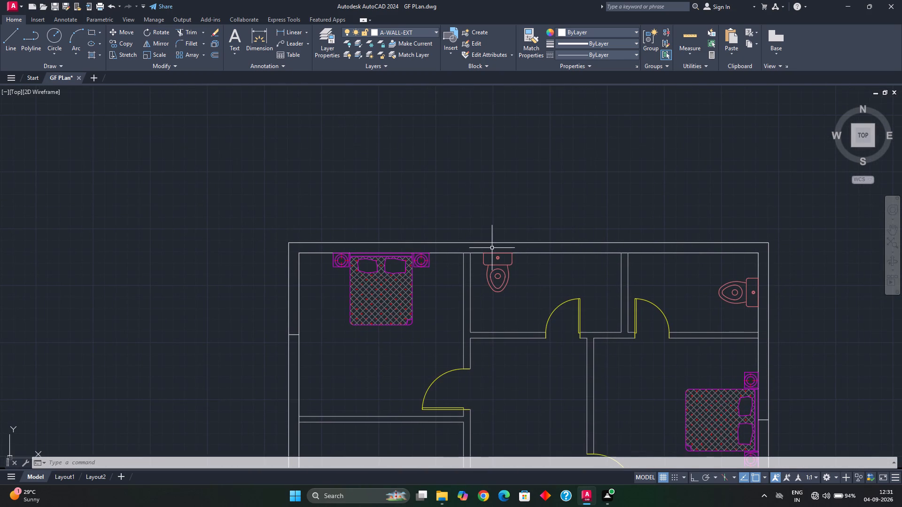
key(l)
key(Return)
scroll(489, 253, up, 3)
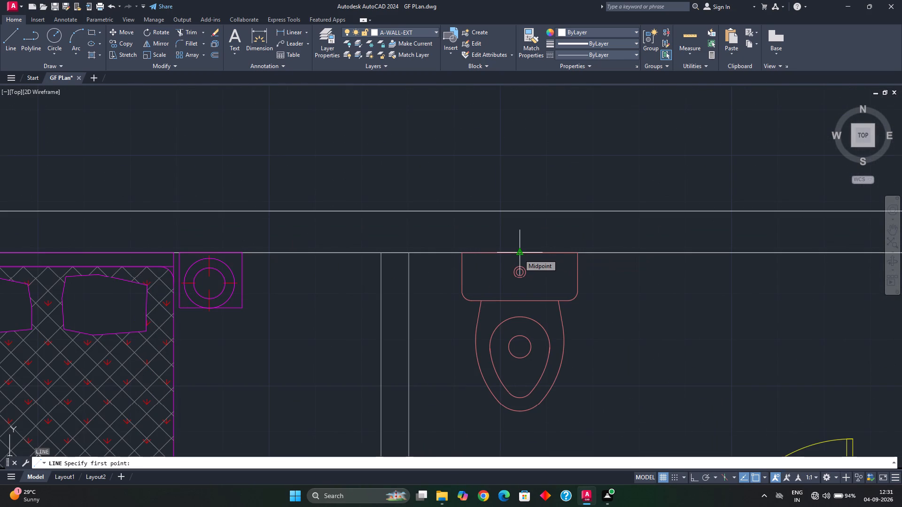
click(519, 254)
click(518, 208)
key(Escape)
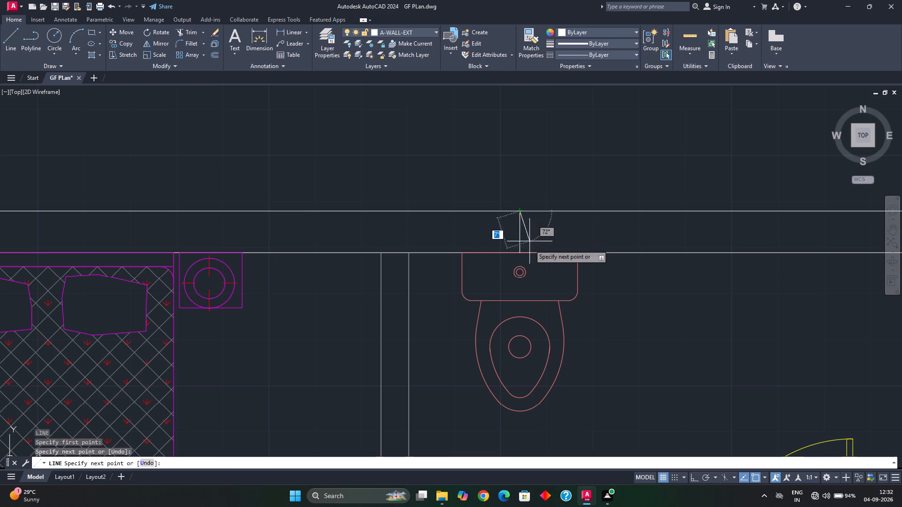
Draw a line across the east exterior wall from the midpoint of the northeast toilet's WC to the outer face.
scroll(537, 253, down, 3)
middle_drag(613, 274, 468, 253)
scroll(627, 274, up, 2)
middle_drag(620, 275, 450, 237)
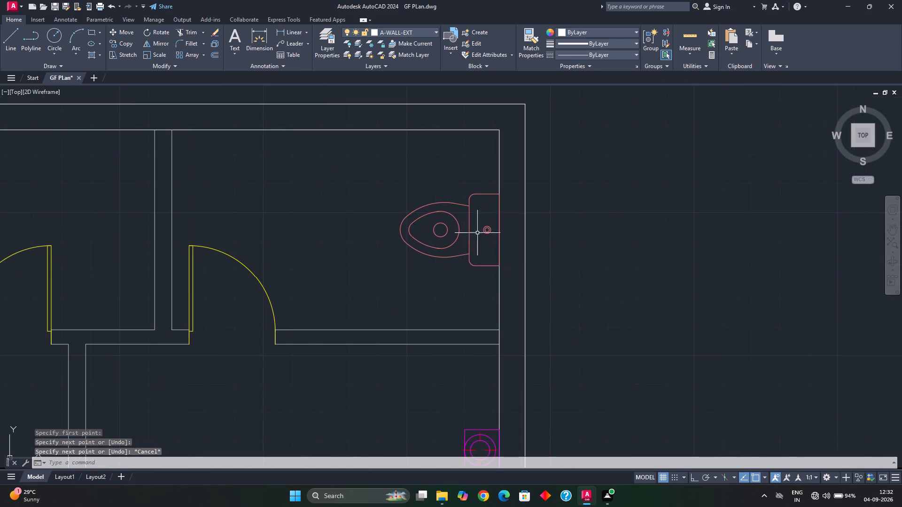
key(space)
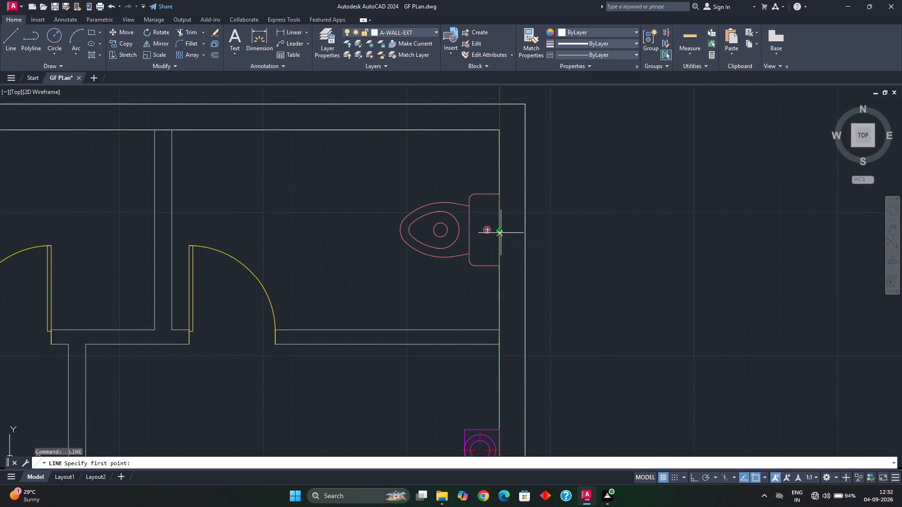
click(502, 230)
click(528, 230)
key(Escape)
Examine the centre lines across the new plan's exterior walls and the windows in the existing ground floor plan.
scroll(525, 250, down, 2)
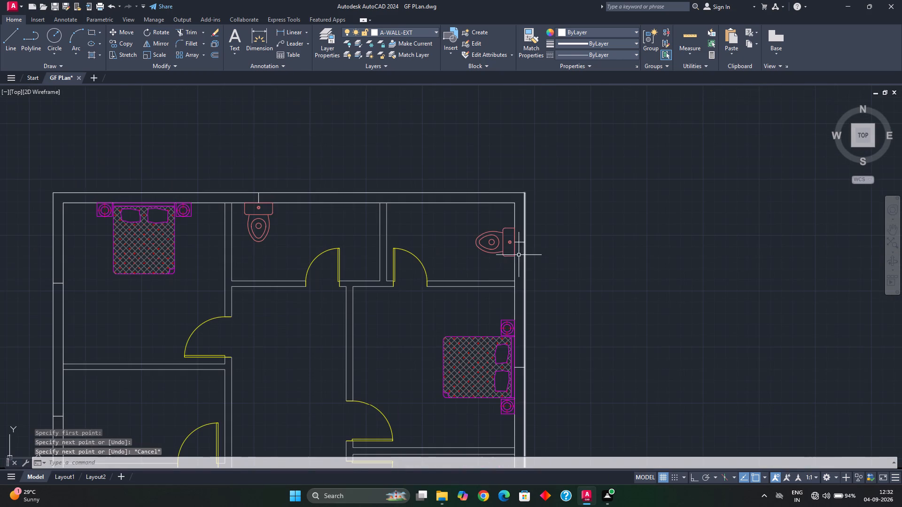
middle_drag(434, 281, 461, 238)
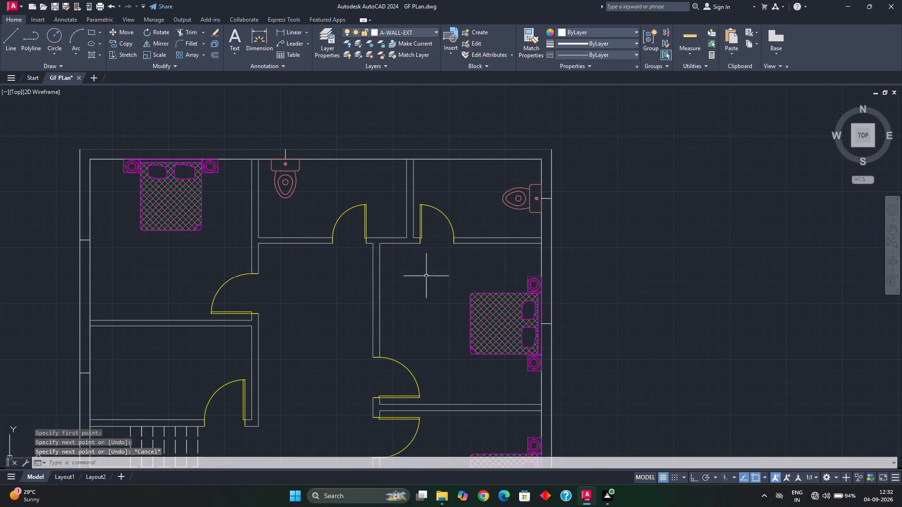
middle_drag(428, 278, 533, 244)
middle_drag(264, 248, 420, 243)
scroll(333, 210, up, 1)
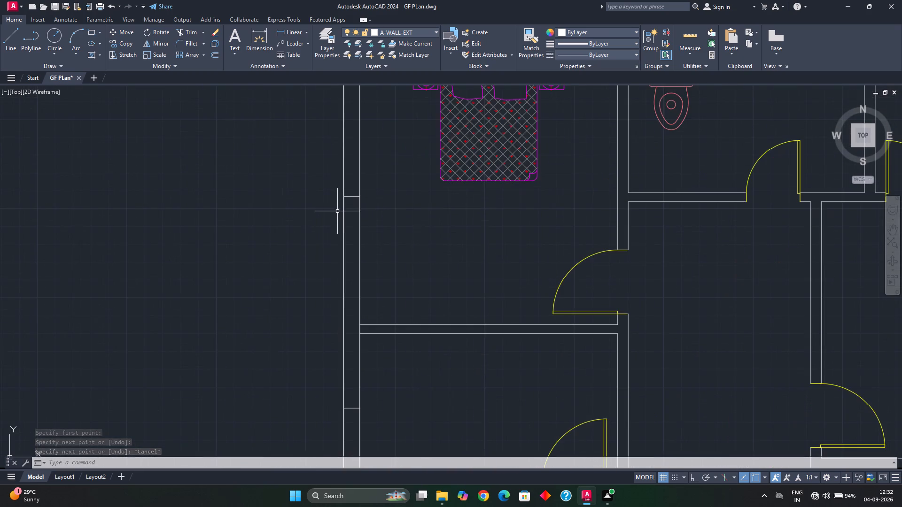
scroll(357, 230, down, 3)
middle_drag(248, 267, 368, 273)
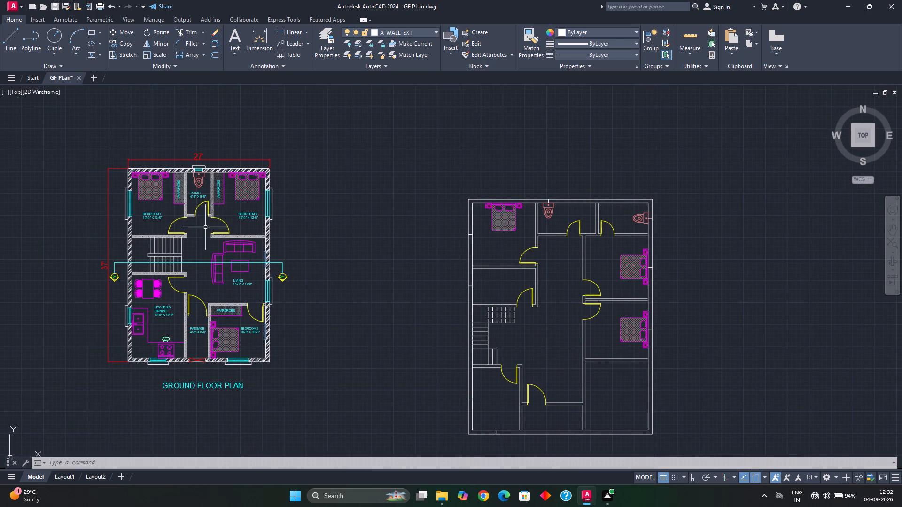
key(Escape)
key(Escape)
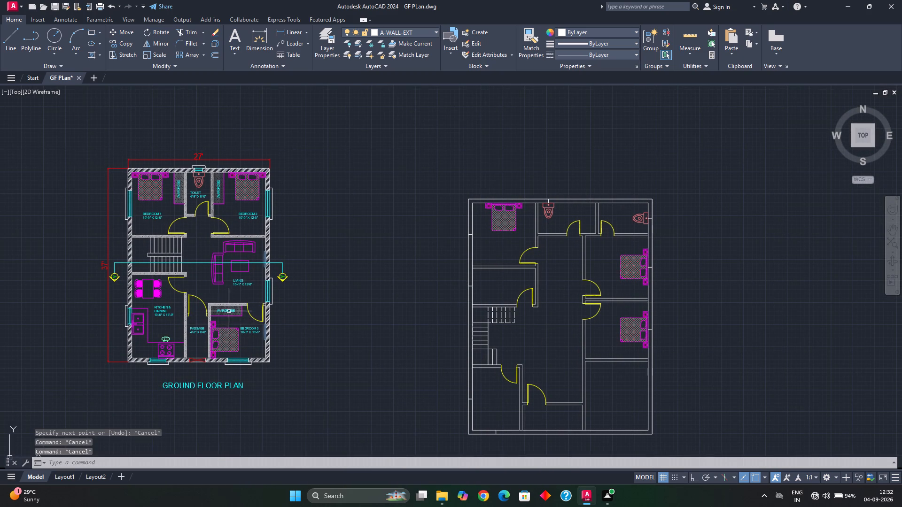
Measure the Bedroom 2 window in the east wall of the existing ground floor plan.
click(688, 31)
scroll(266, 195, up, 1)
middle_drag(268, 211, 280, 224)
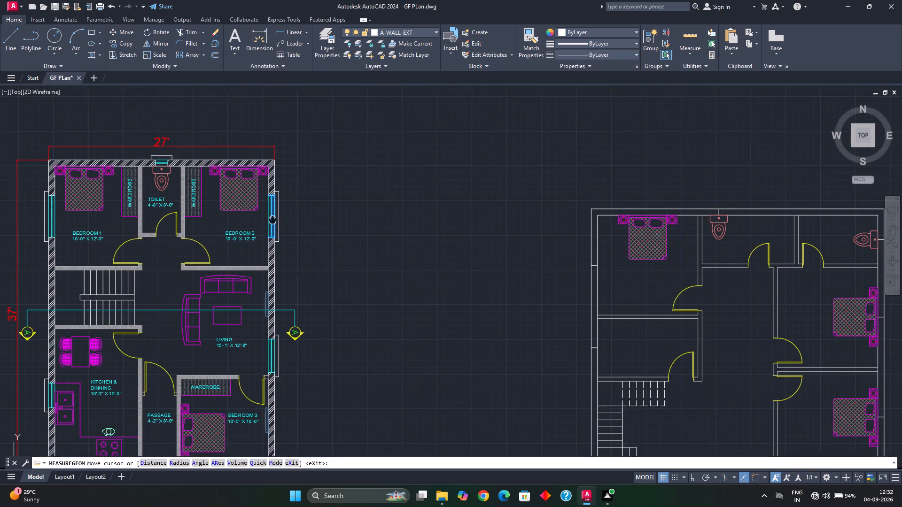
middle_drag(280, 224, 327, 218)
scroll(326, 229, up, 1)
middle_drag(326, 229, 344, 217)
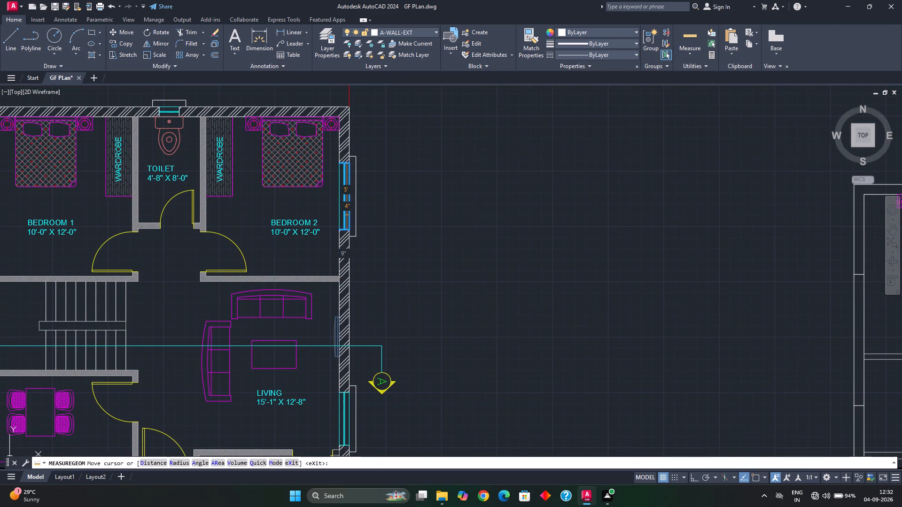
scroll(327, 230, down, 1)
middle_drag(327, 231, 462, 171)
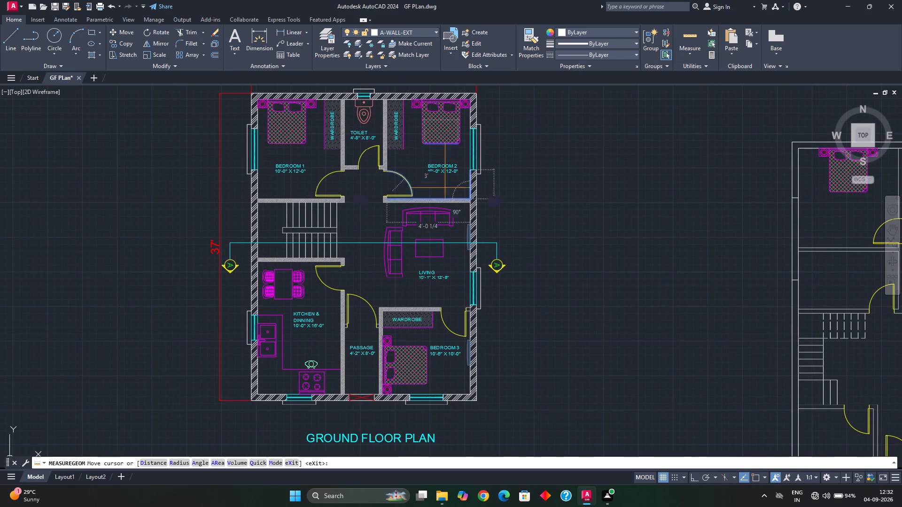
key(Escape)
Make A-WALL-INT the current layer for work on the new plan's southern interior wall.
scroll(369, 298, down, 2)
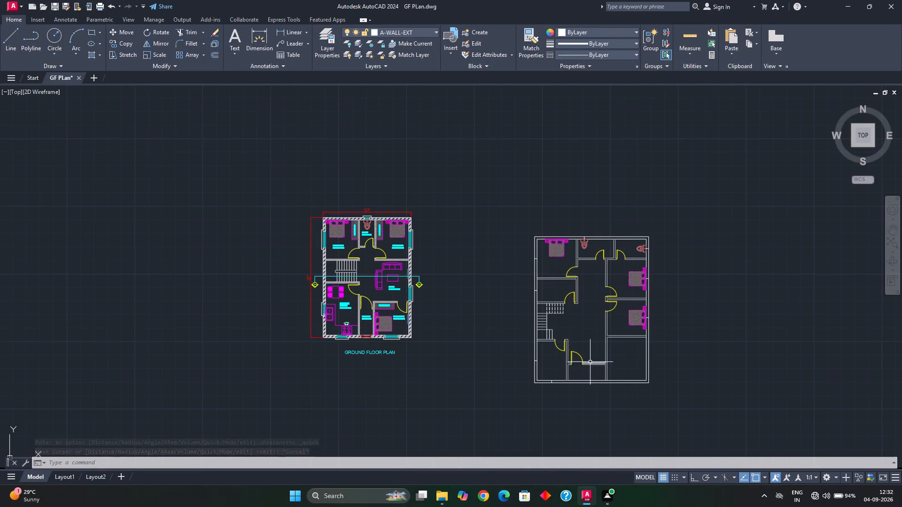
scroll(590, 363, up, 3)
middle_drag(590, 363, 571, 345)
middle_drag(567, 359, 513, 305)
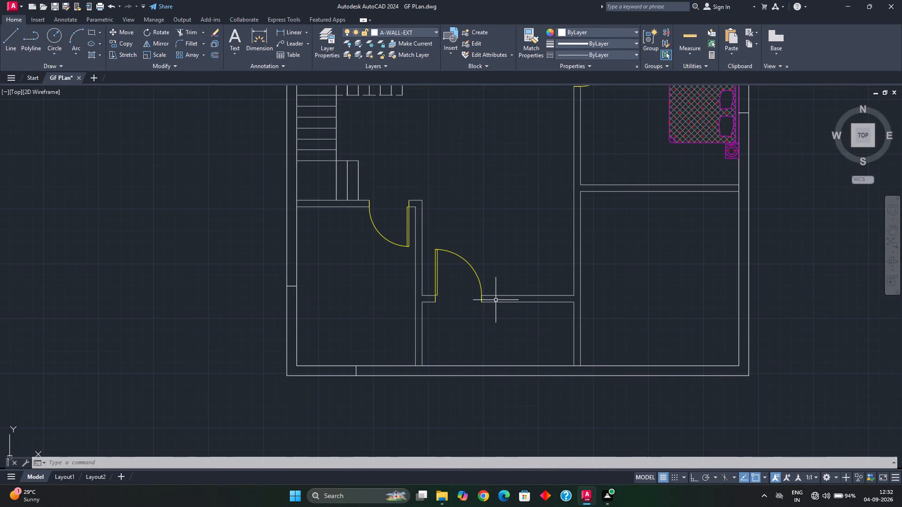
middle_drag(531, 322, 474, 313)
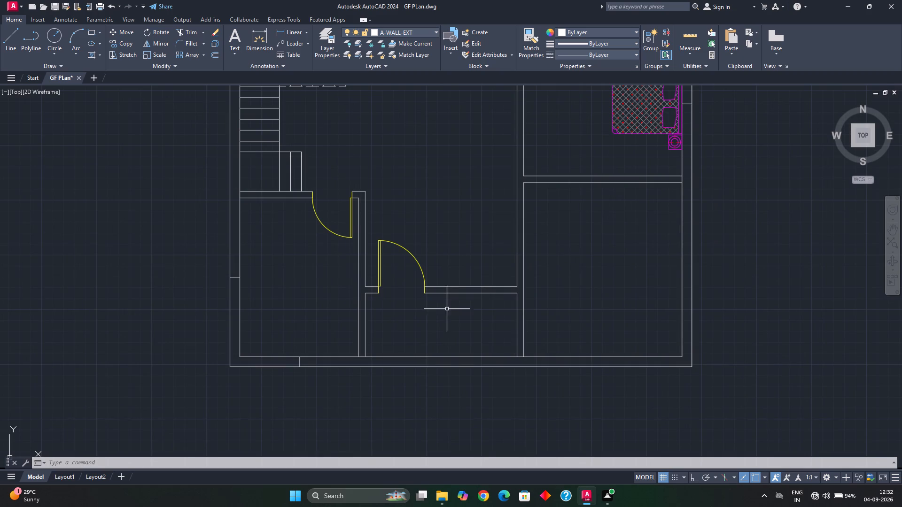
click(432, 31)
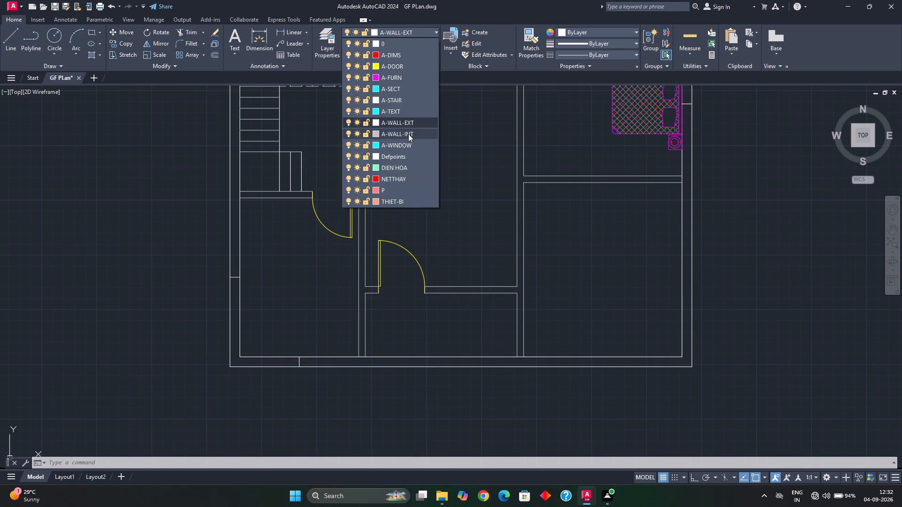
click(408, 134)
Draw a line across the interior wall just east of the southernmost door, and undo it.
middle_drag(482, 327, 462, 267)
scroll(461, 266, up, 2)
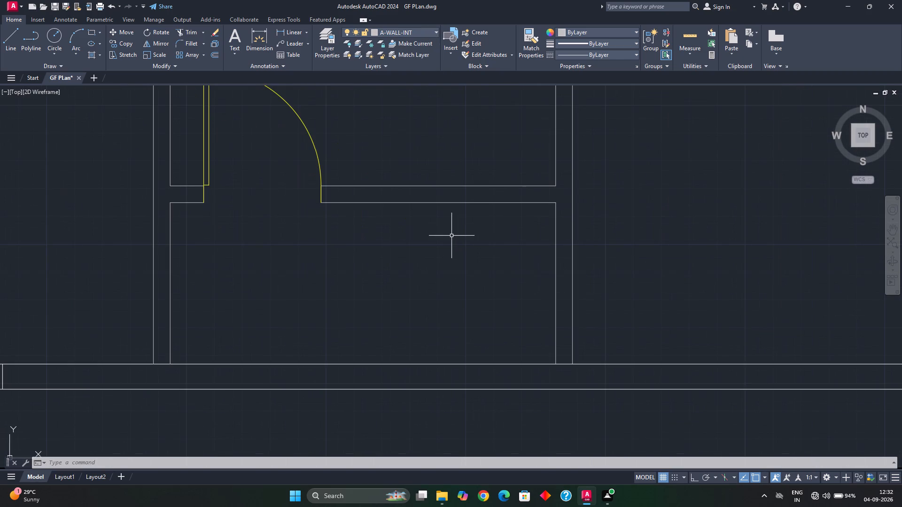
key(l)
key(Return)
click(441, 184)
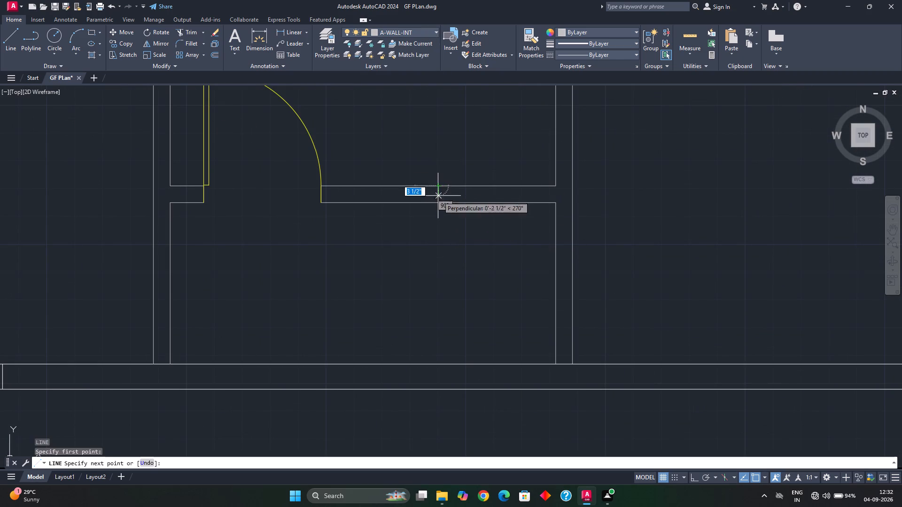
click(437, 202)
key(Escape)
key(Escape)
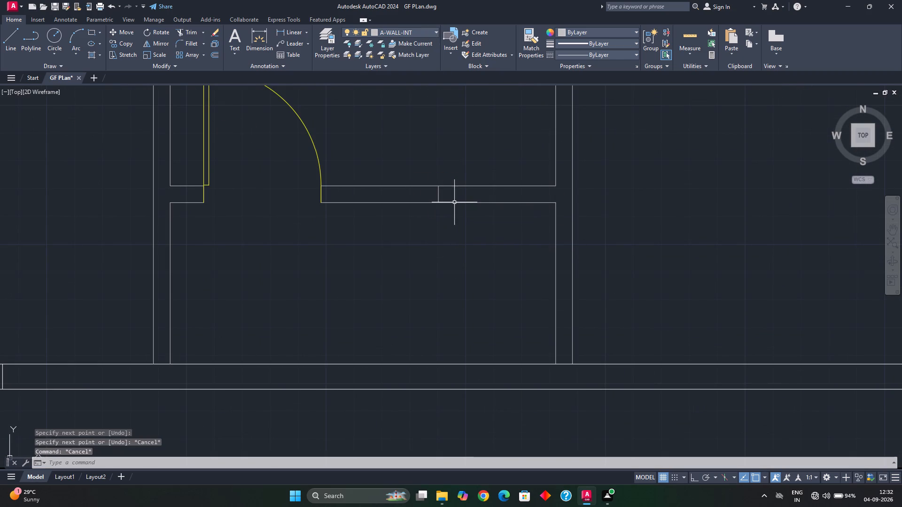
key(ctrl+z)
Measure the interior wall segment east of the southernmost door in the new plan.
click(690, 38)
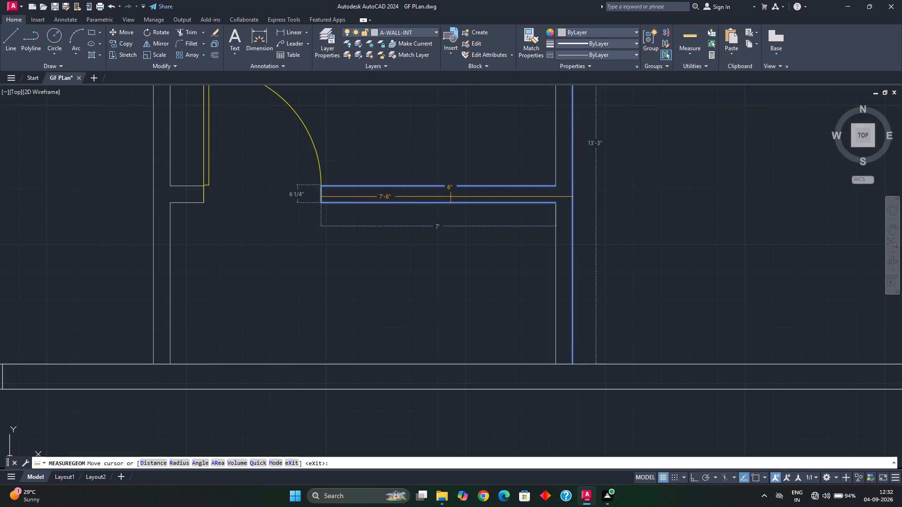
key(Escape)
Draw a line across the interior wall east of the southernmost door, at the midpoint of that wall segment.
key(l)
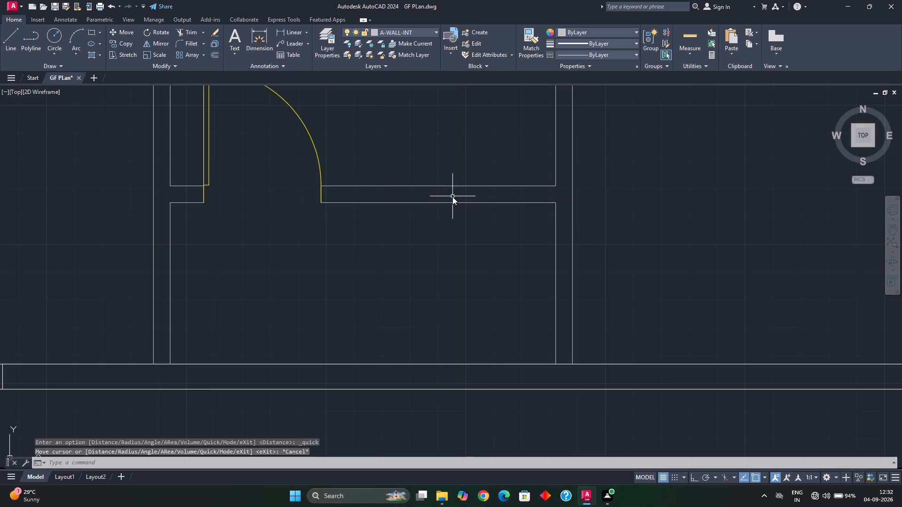
key(Return)
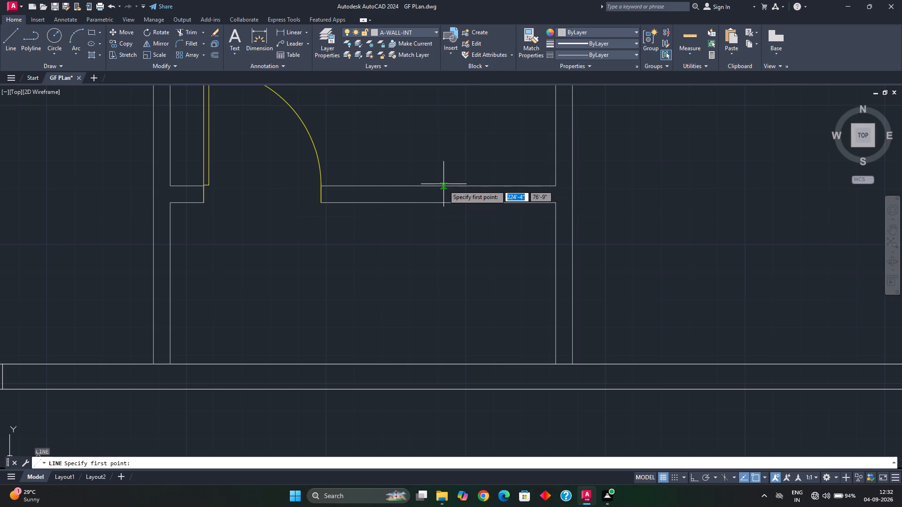
click(436, 188)
click(438, 207)
key(Escape)
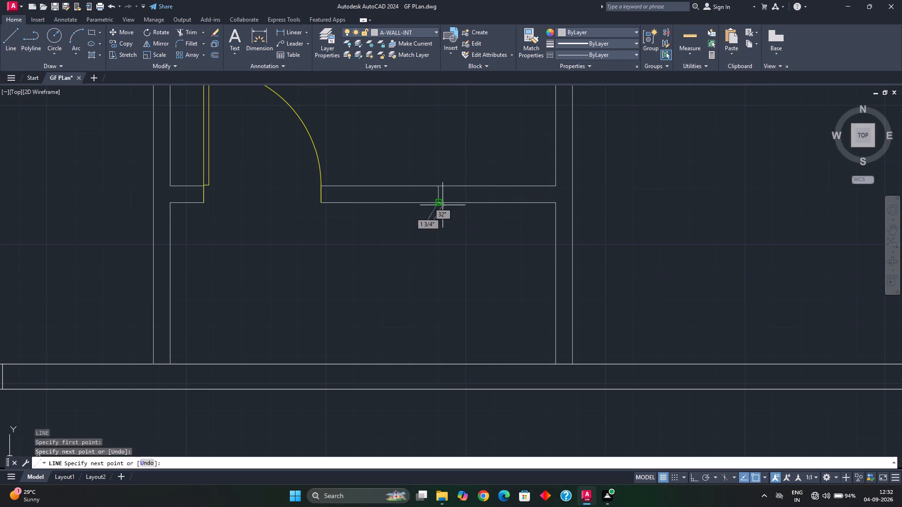
Offset the centre line in that interior wall by 30" to both the east and west sides.
click(438, 197)
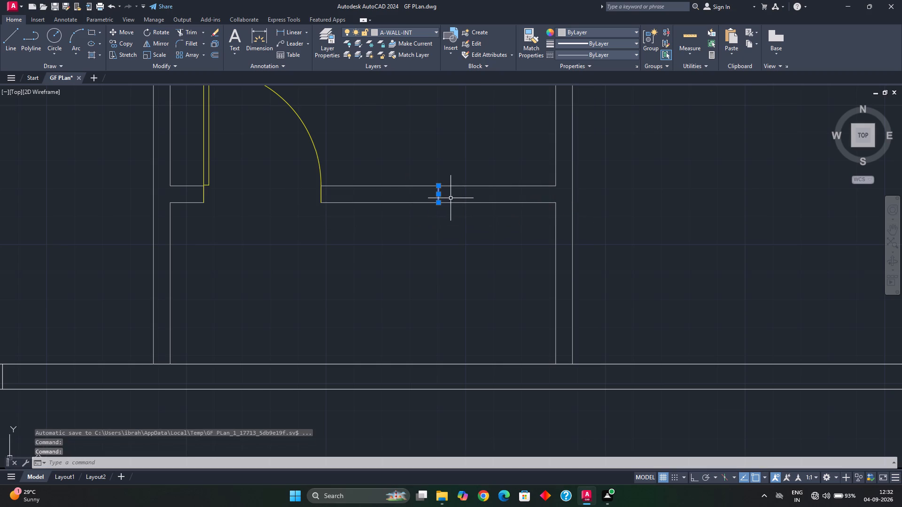
key(o)
key(Return)
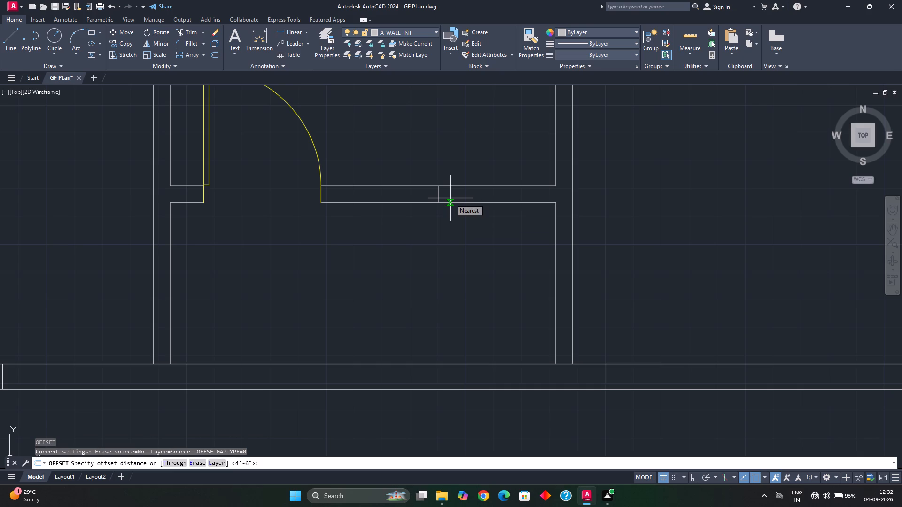
text(330)
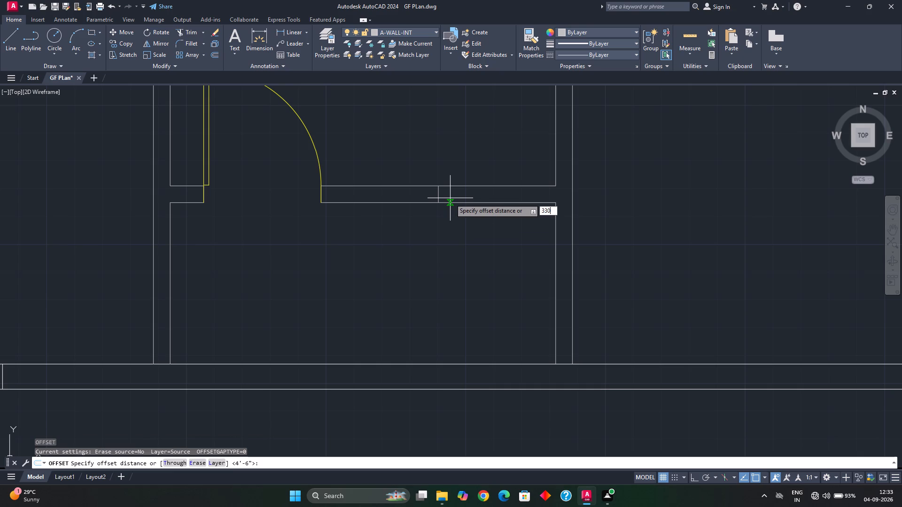
key(BackSpace)
key(BackSpace)
key(BackSpace)
text(30")
key(Return)
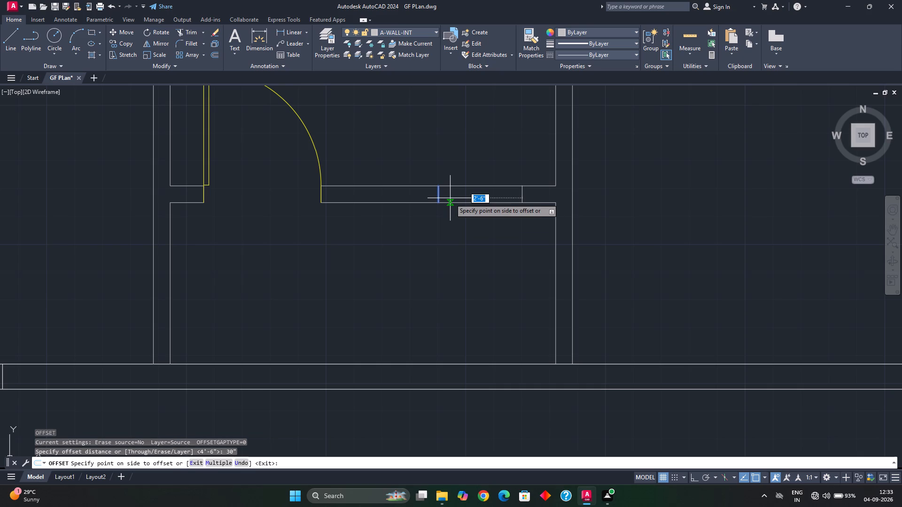
click(450, 194)
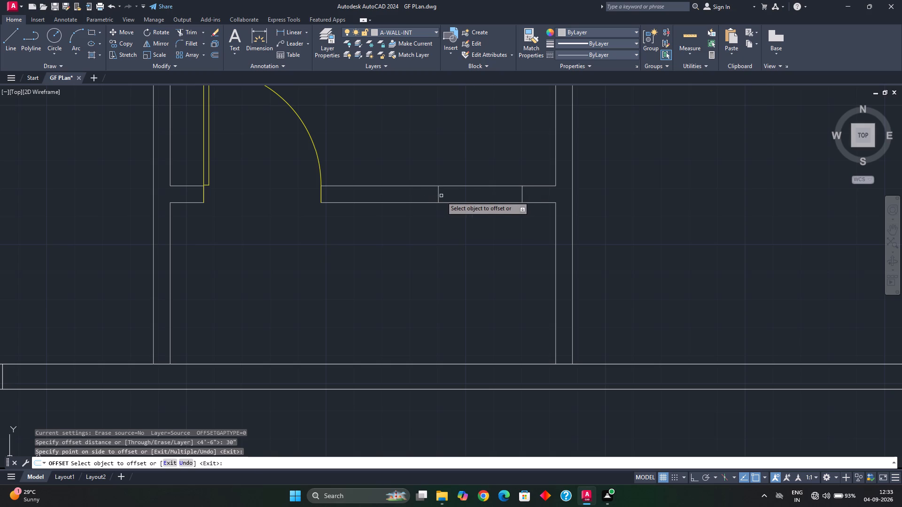
click(438, 196)
click(420, 196)
key(Escape)
key(Escape)
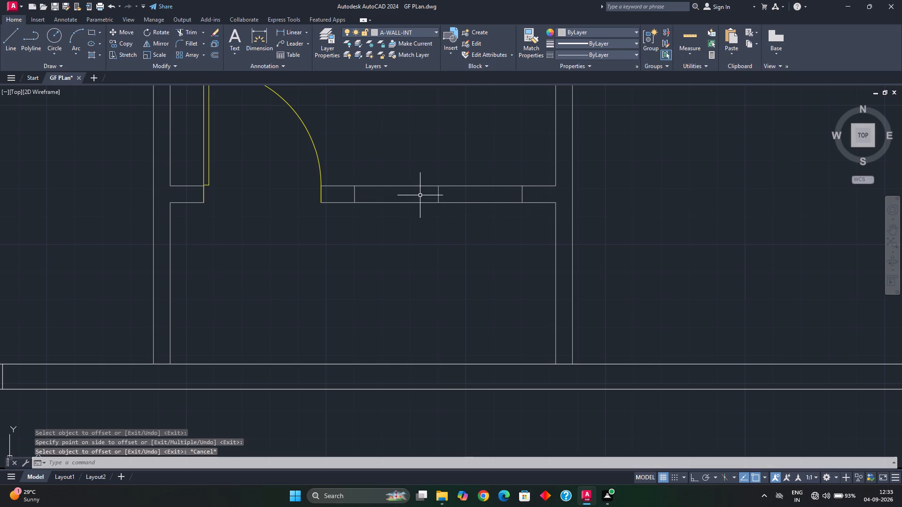
Trim away the centre line and both wall faces between the two offset lines to open the interior wall.
text(tr)
key(space)
drag(440, 194, 435, 194)
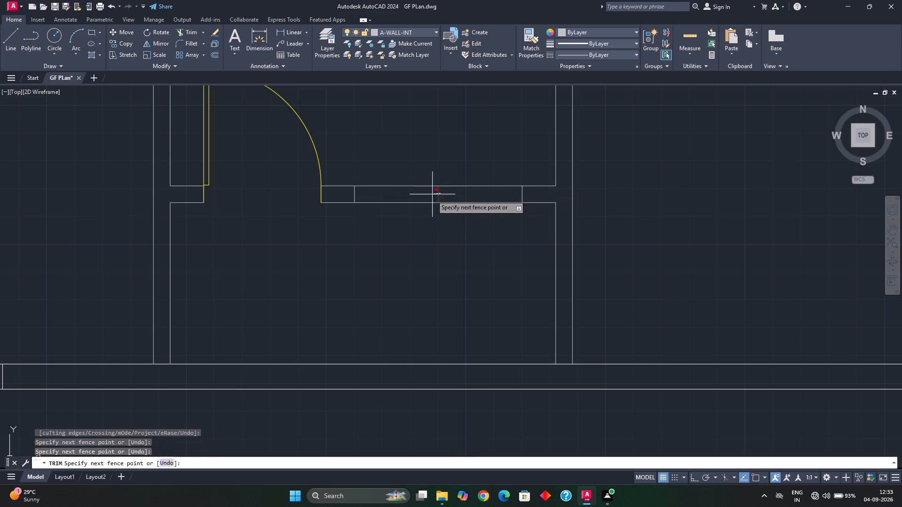
click(429, 195)
click(439, 174)
click(429, 224)
scroll(462, 234, down, 2)
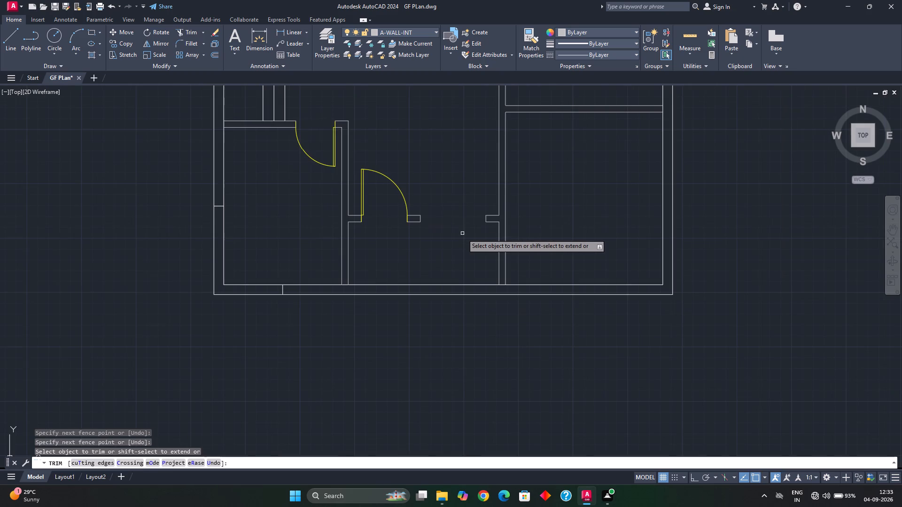
middle_drag(467, 220, 459, 239)
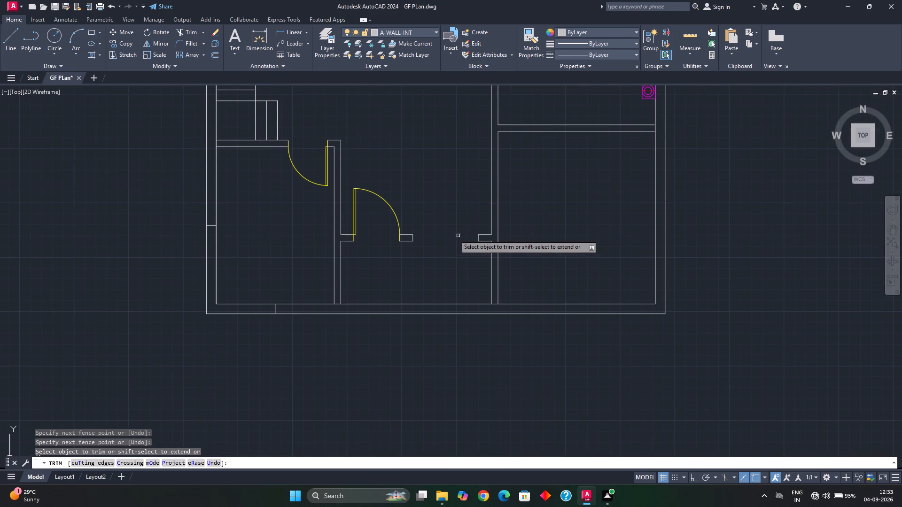
middle_drag(436, 214, 437, 254)
scroll(437, 254, down, 1)
key(Escape)
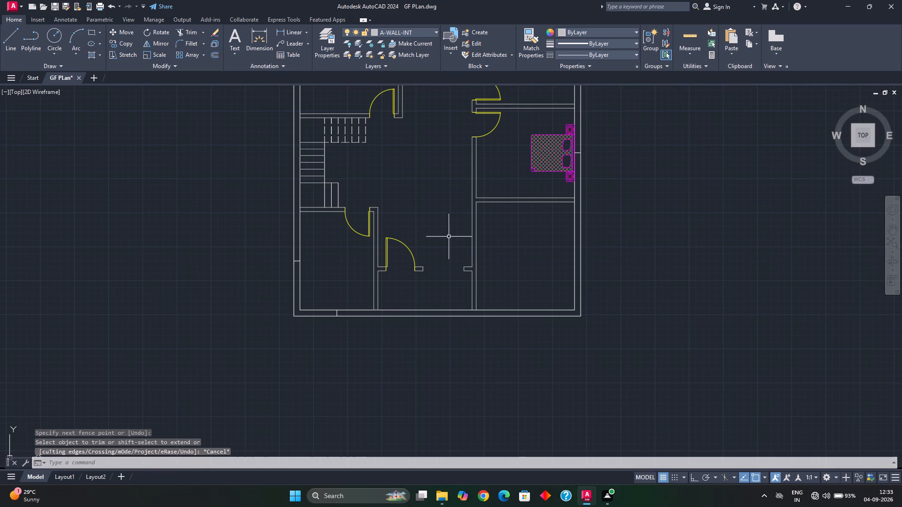
Offset the centre line in the east exterior wall behind the southern bed by 2'-6" to the north and south.
middle_drag(520, 221, 461, 247)
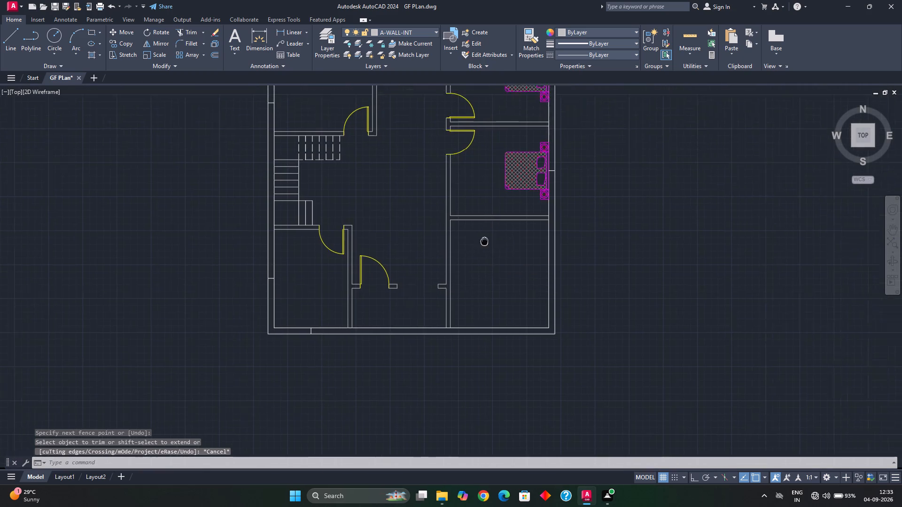
middle_drag(461, 247, 459, 248)
middle_drag(520, 192, 429, 213)
scroll(436, 204, up, 3)
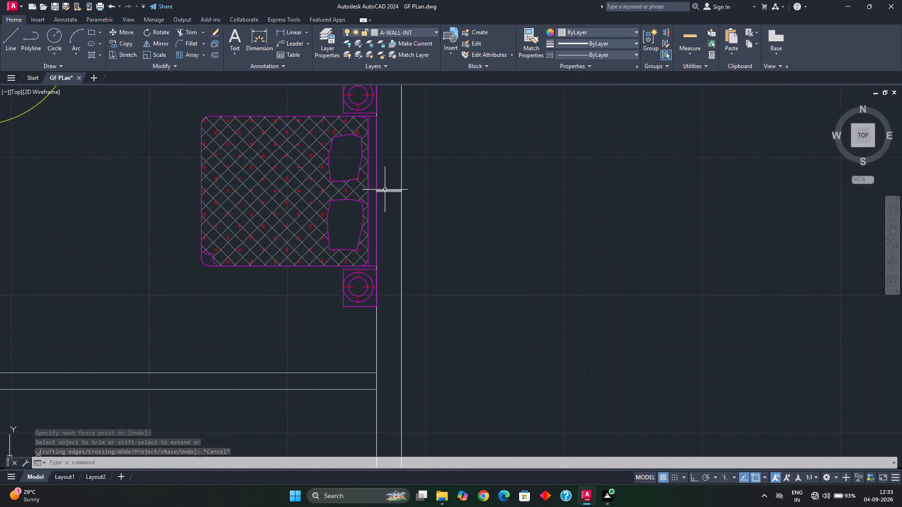
click(390, 192)
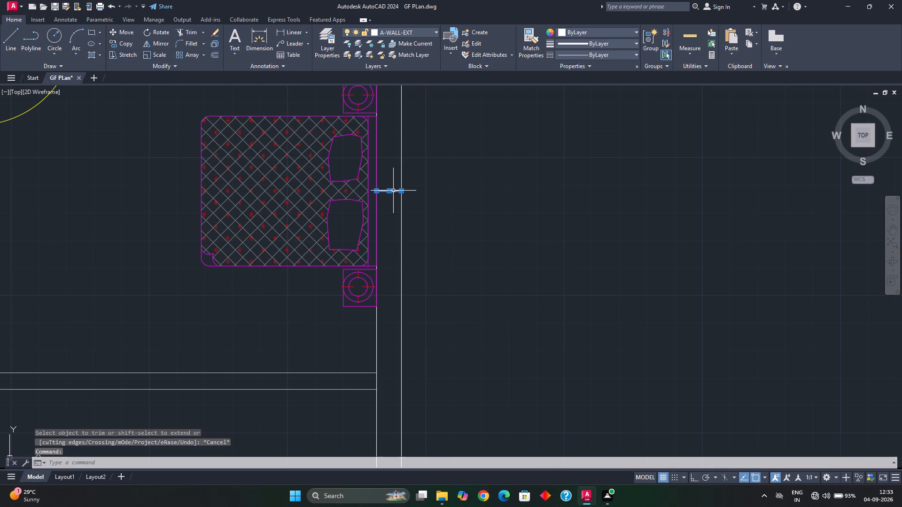
key(o)
key(Return)
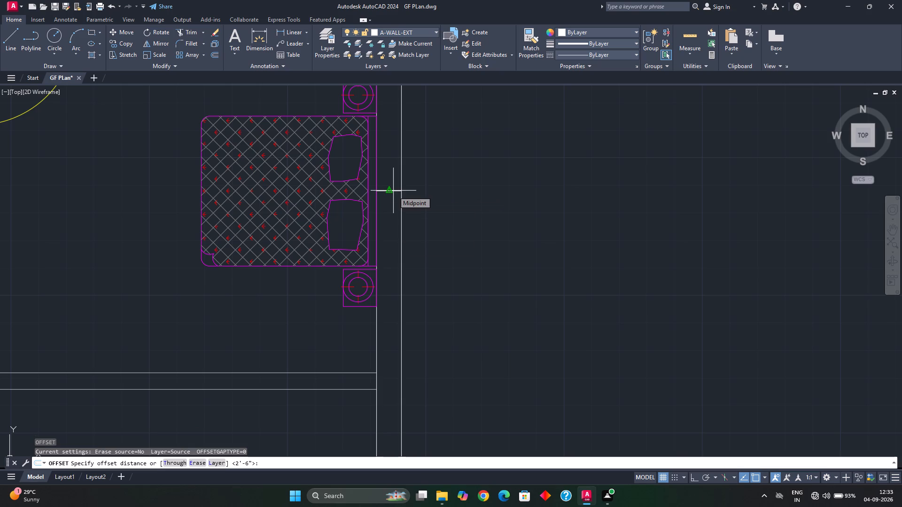
key(Return)
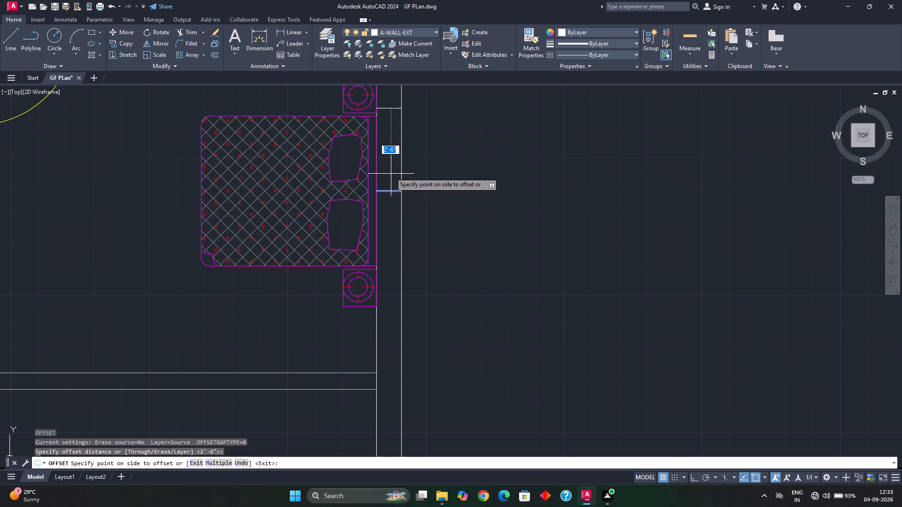
click(390, 172)
click(391, 192)
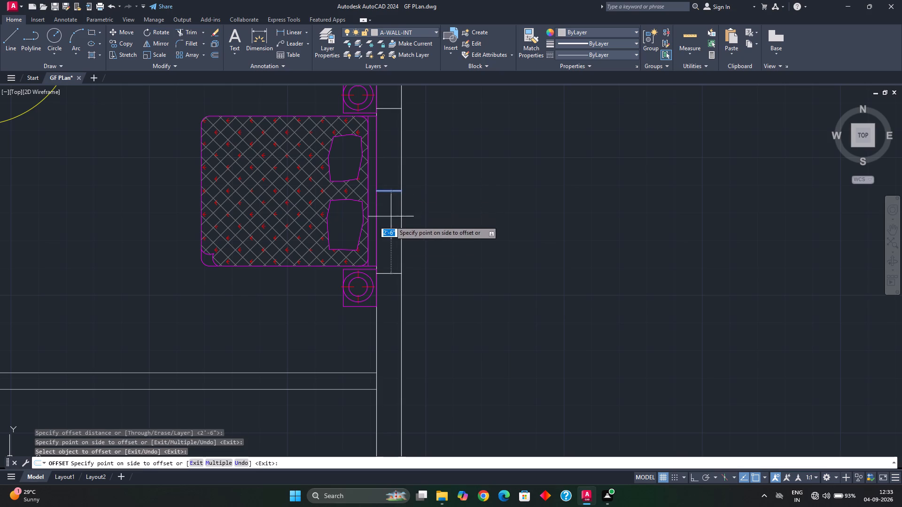
click(389, 222)
key(Escape)
key(Escape)
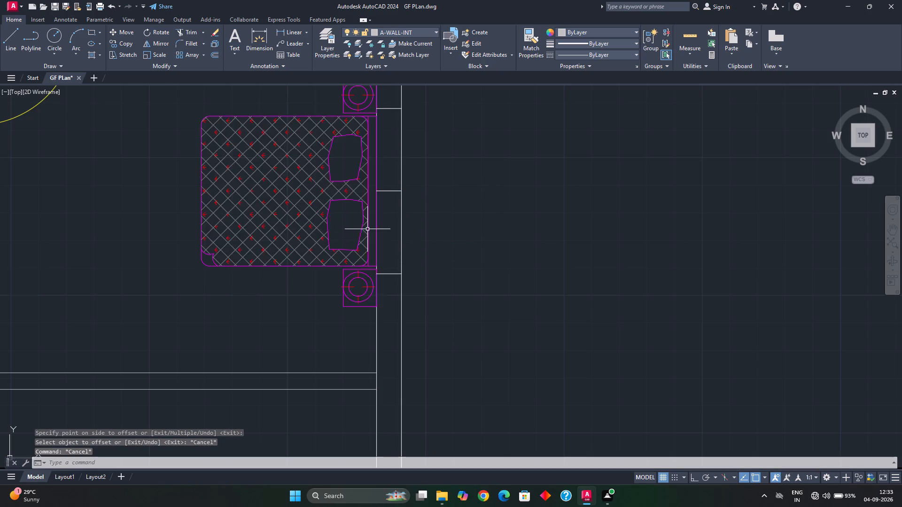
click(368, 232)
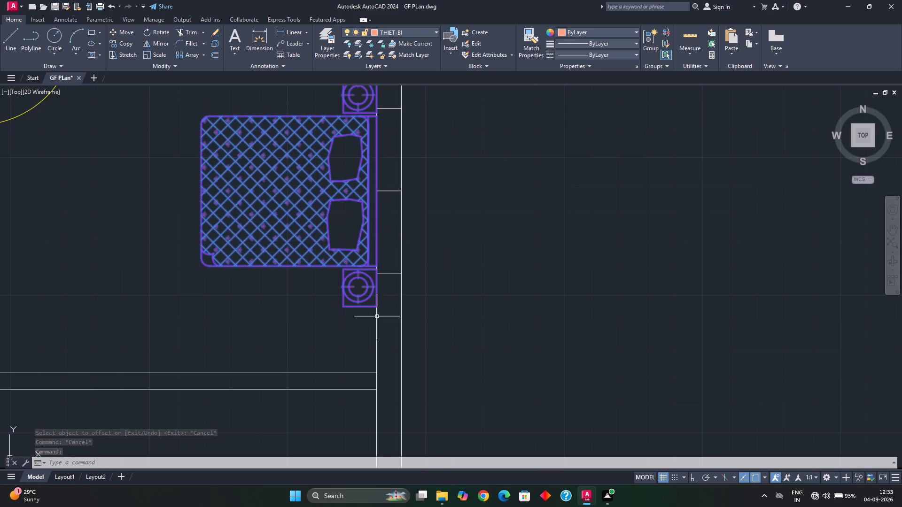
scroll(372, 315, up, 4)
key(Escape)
Trim away the centre line and the wall faces between the two offset lines in the east wall behind the southern bed.
scroll(391, 290, down, 3)
middle_drag(416, 253, 410, 294)
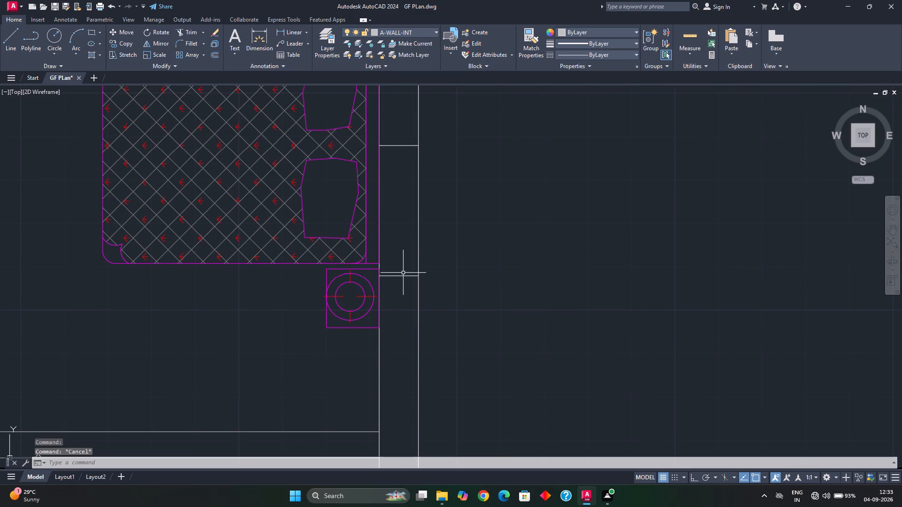
key(t)
key(r)
key(space)
middle_drag(386, 211, 389, 279)
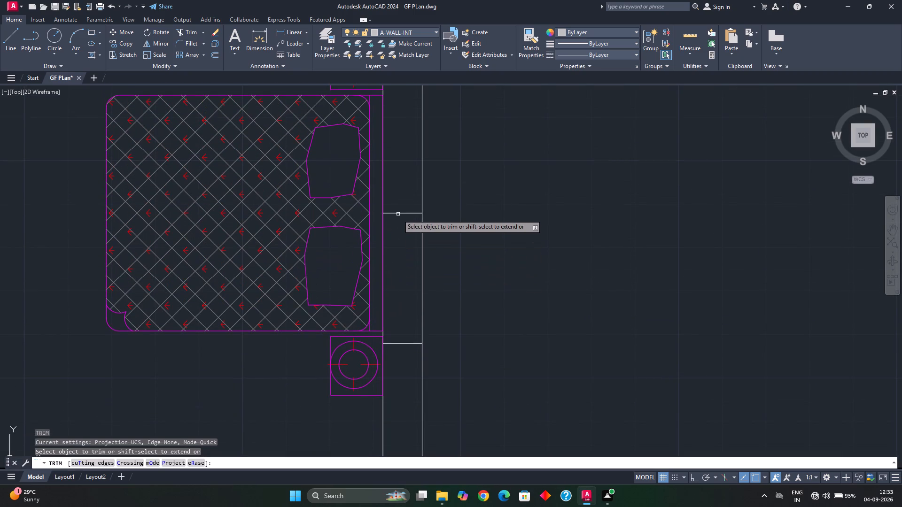
click(399, 214)
scroll(400, 224, down, 1)
click(421, 247)
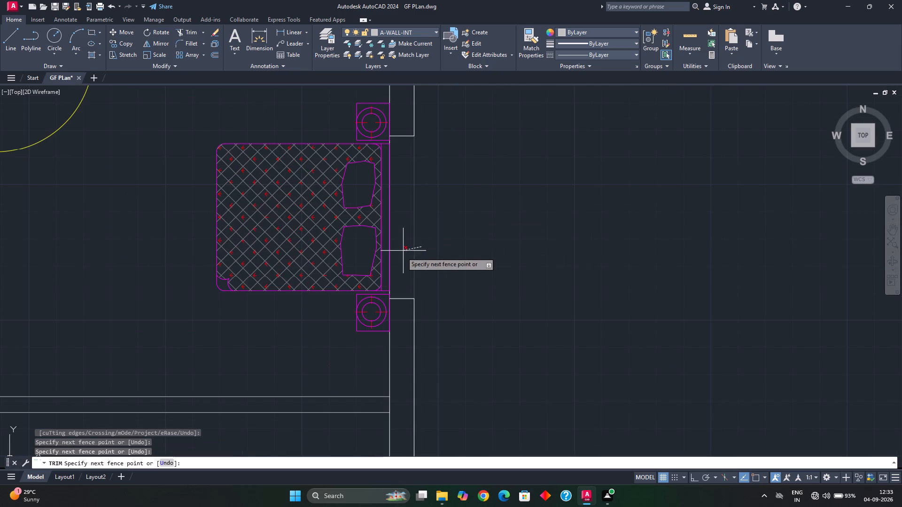
click(387, 261)
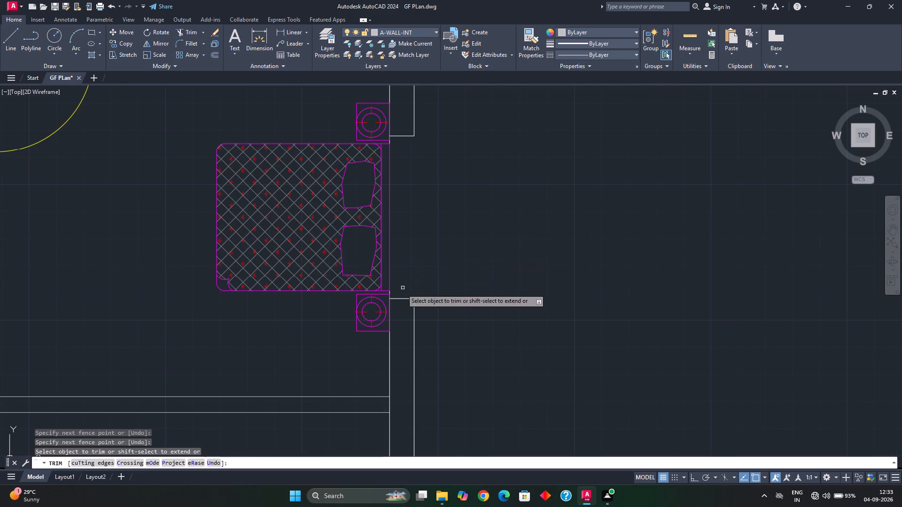
key(Escape)
key(Escape)
Examine the inner wall face along the southern bed's headboard and both bedside tables for leftover segments.
scroll(389, 300, up, 5)
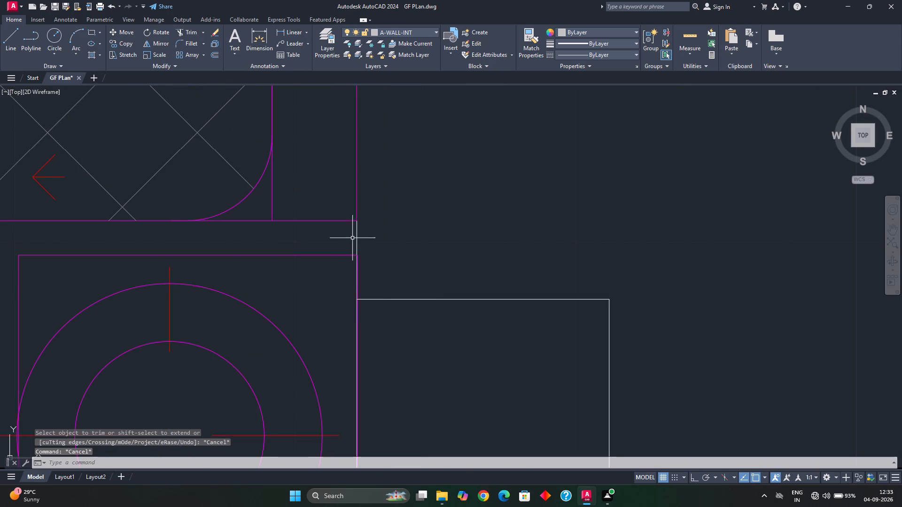
key(ctrl+z)
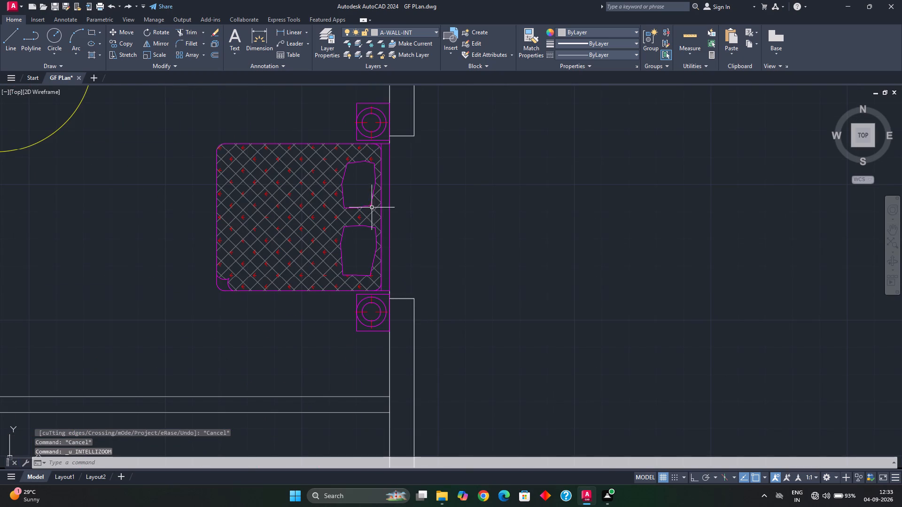
scroll(386, 171, up, 3)
click(392, 192)
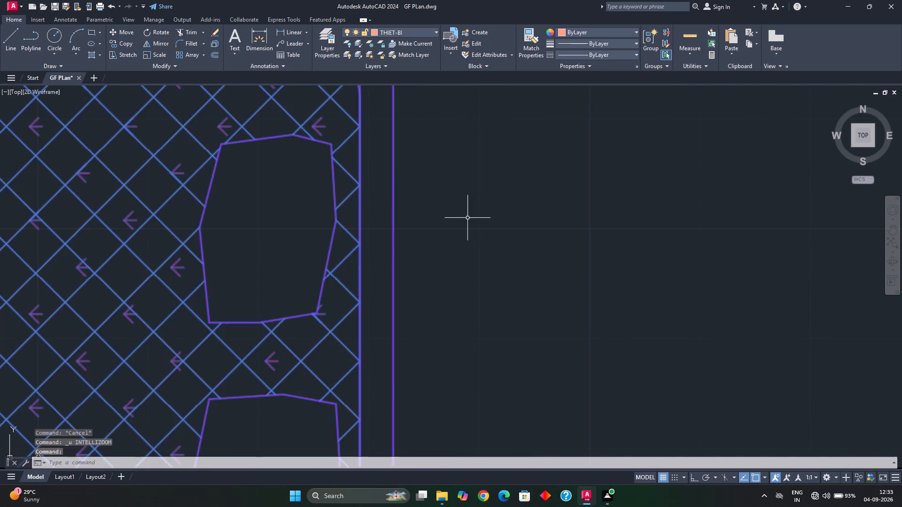
key(Escape)
scroll(464, 192, down, 2)
middle_drag(456, 182, 443, 215)
scroll(424, 170, up, 3)
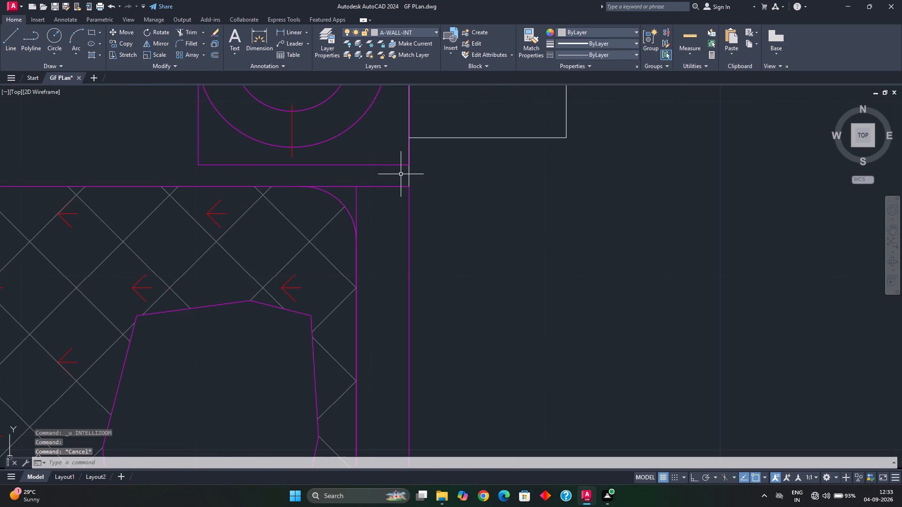
click(409, 177)
scroll(431, 192, down, 2)
middle_drag(435, 243, 402, 101)
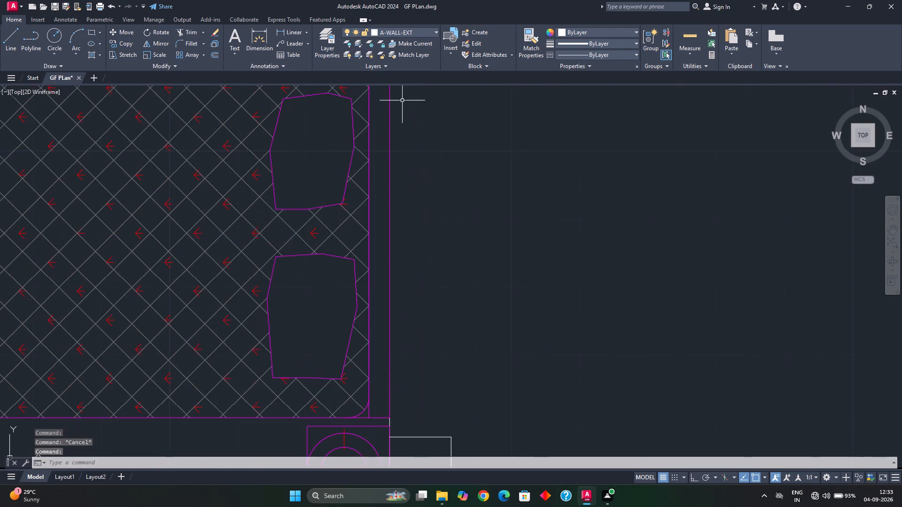
middle_drag(405, 240, 404, 108)
scroll(378, 282, up, 3)
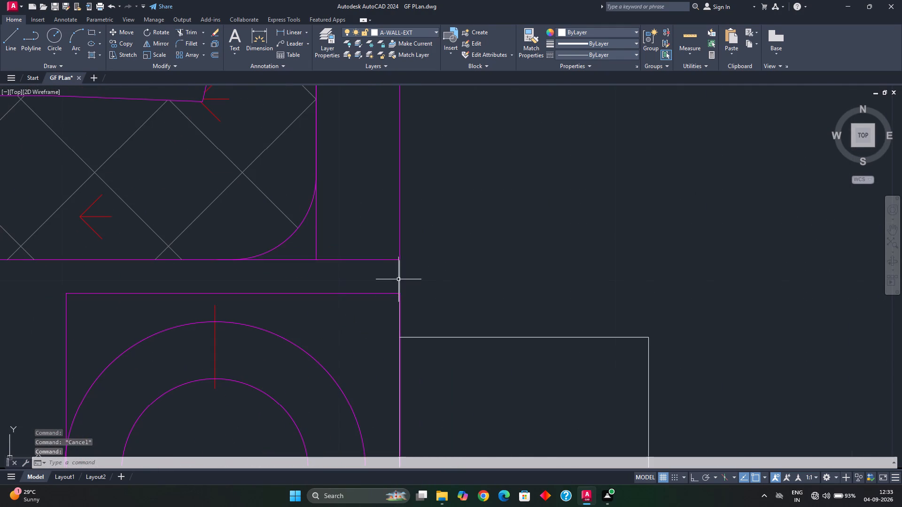
key(Escape)
Trim the leftover inner wall face segments beside the south bedside table, down to the window opening's south edge.
key(t)
text(r)
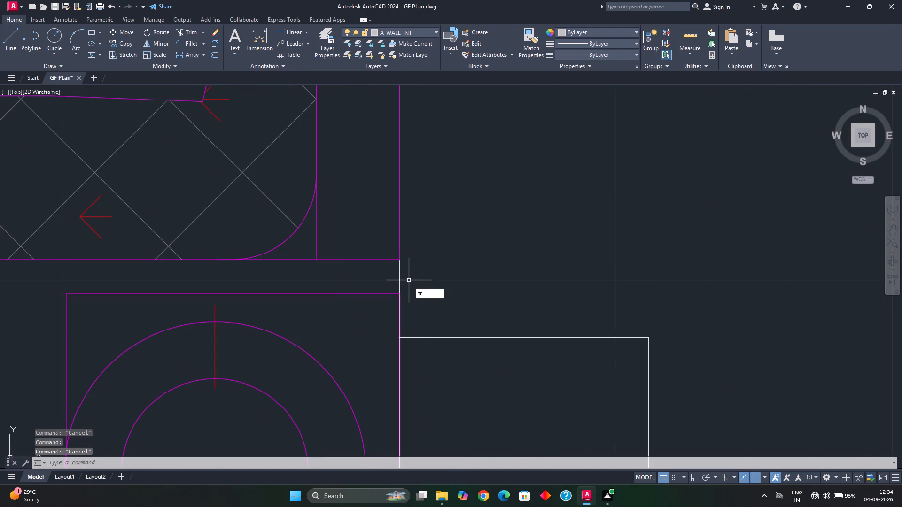
key(space)
click(398, 282)
click(406, 282)
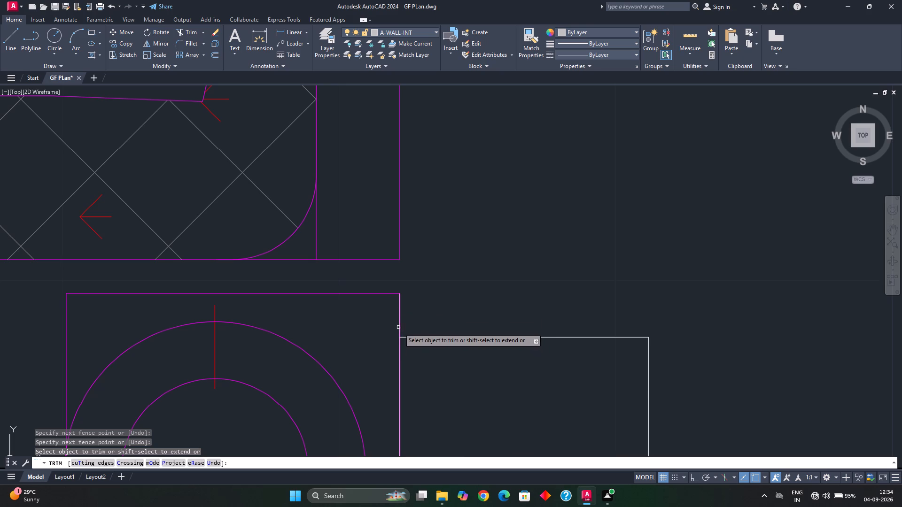
scroll(399, 321, up, 3)
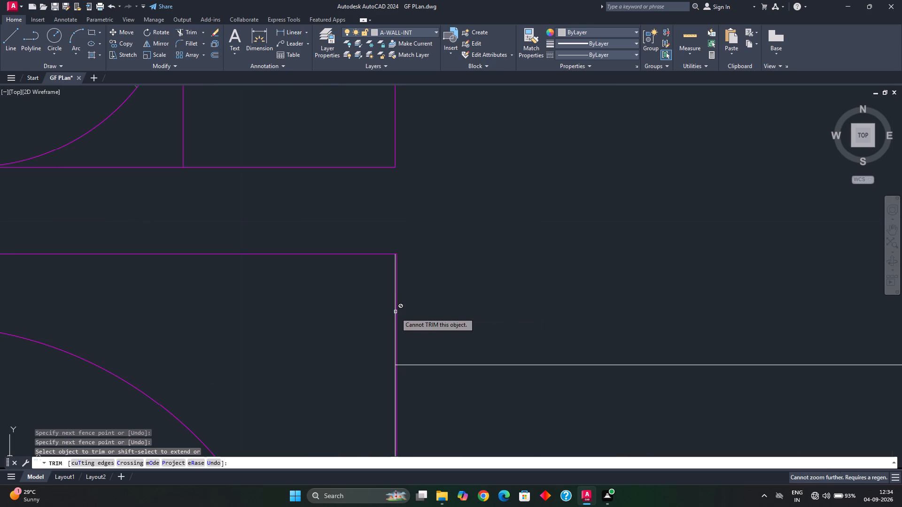
scroll(396, 316, up, 7)
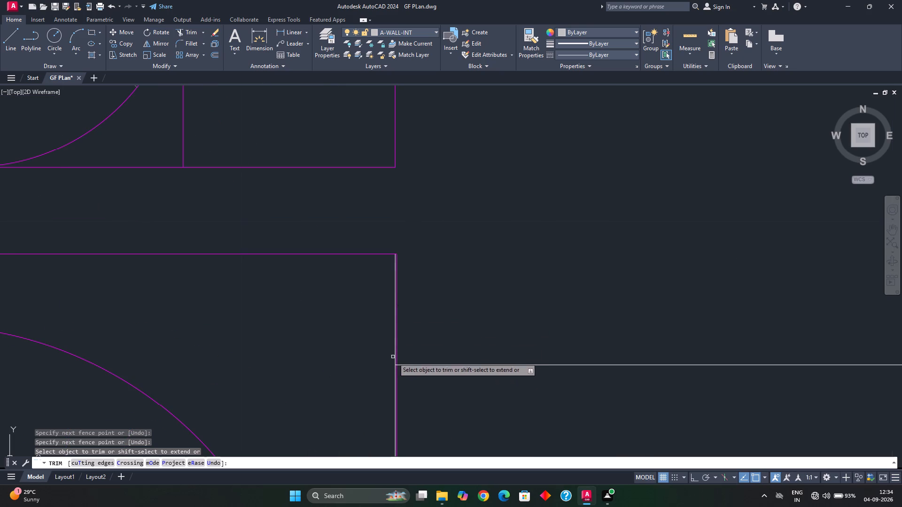
click(397, 357)
click(412, 336)
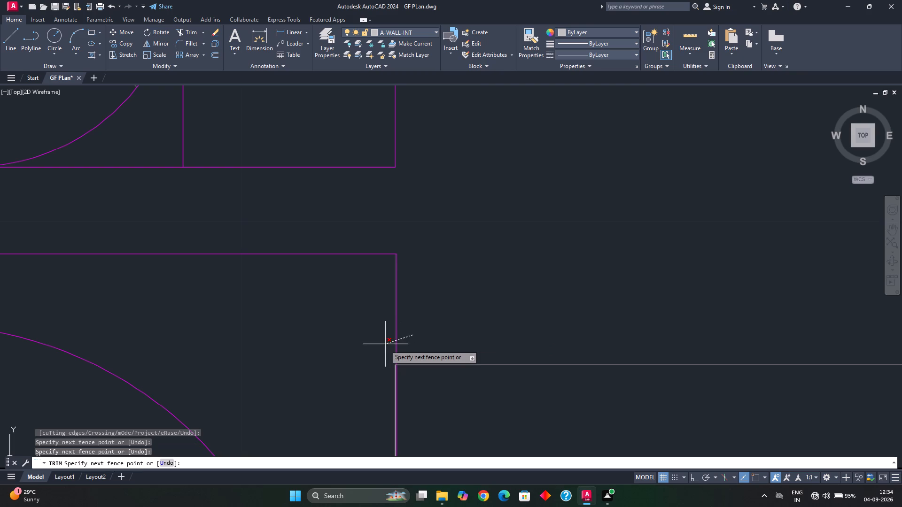
click(385, 345)
Trim the leftover inner wall face segments beside the north bedside table, up to the window opening's north edge.
scroll(414, 290, down, 2)
middle_drag(437, 229, 429, 289)
scroll(429, 289, down, 2)
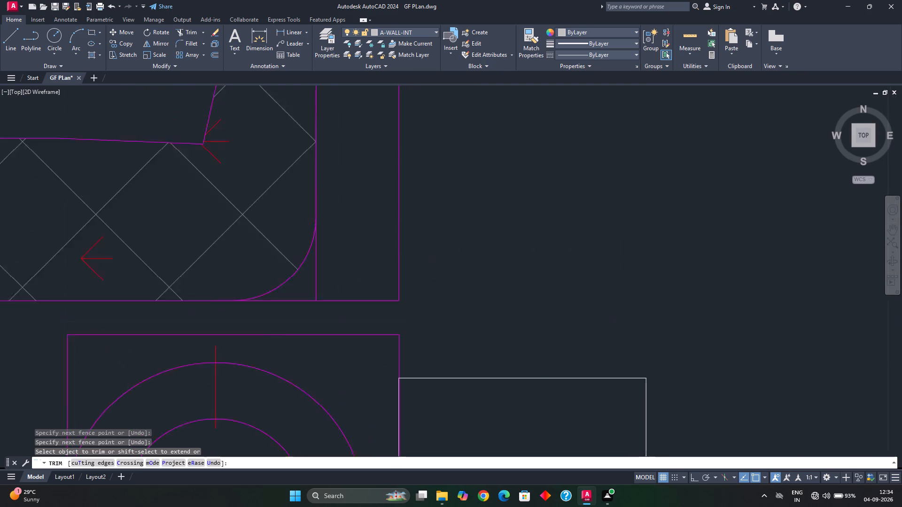
middle_drag(428, 197, 424, 315)
middle_drag(437, 202, 431, 331)
scroll(432, 260, down, 2)
middle_drag(442, 212, 443, 277)
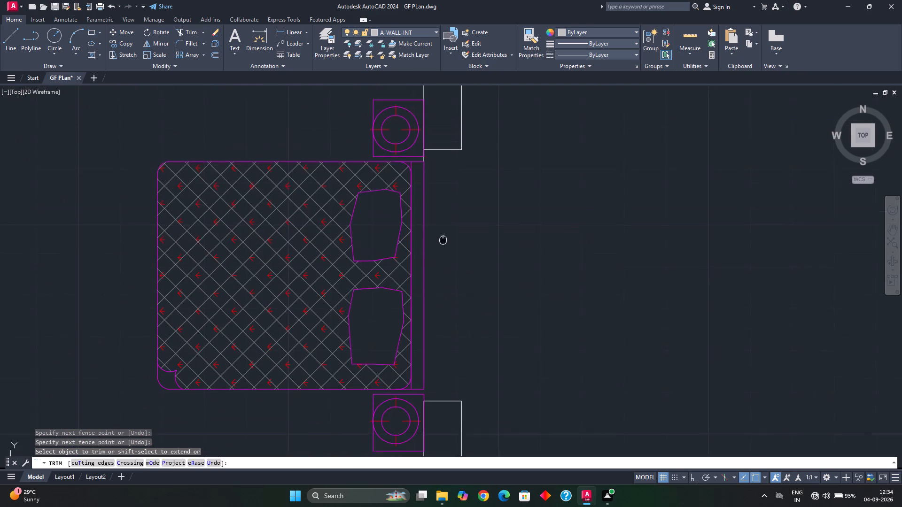
middle_drag(443, 277, 440, 299)
scroll(420, 227, up, 6)
drag(380, 276, 391, 277)
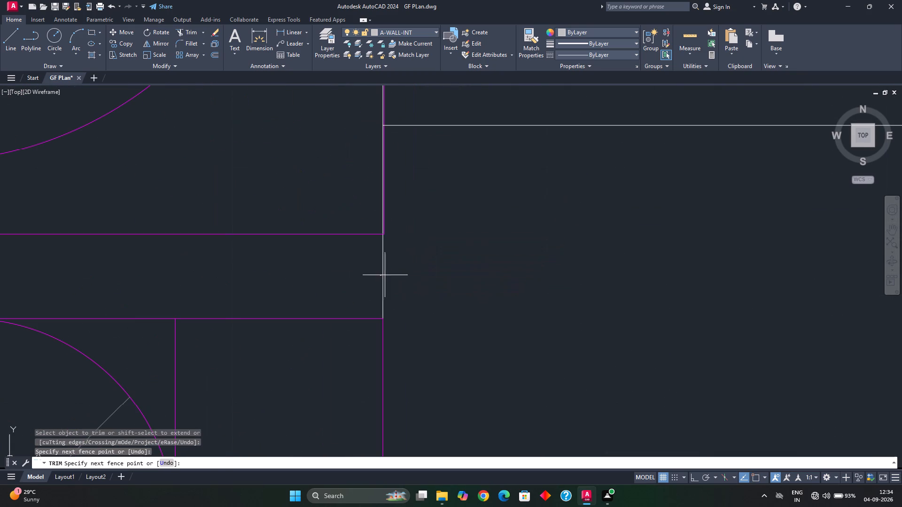
drag(391, 277, 405, 274)
scroll(378, 232, up, 3)
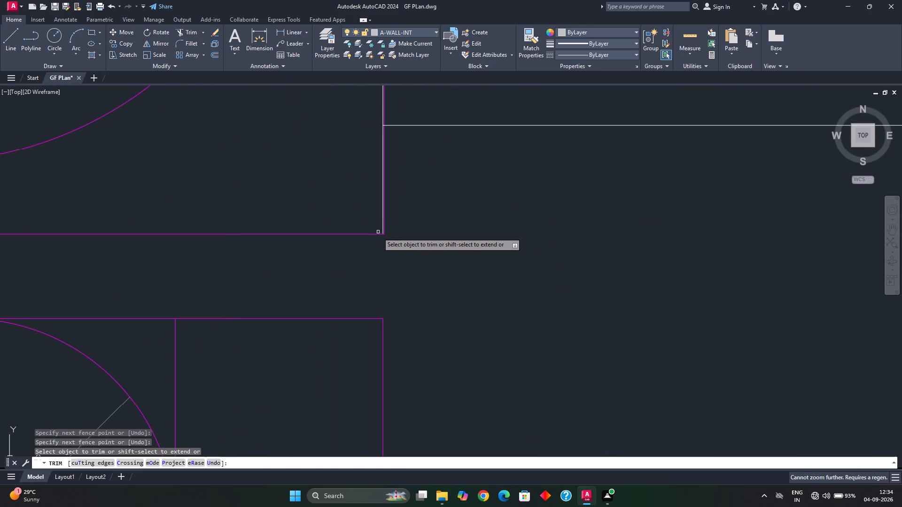
click(397, 219)
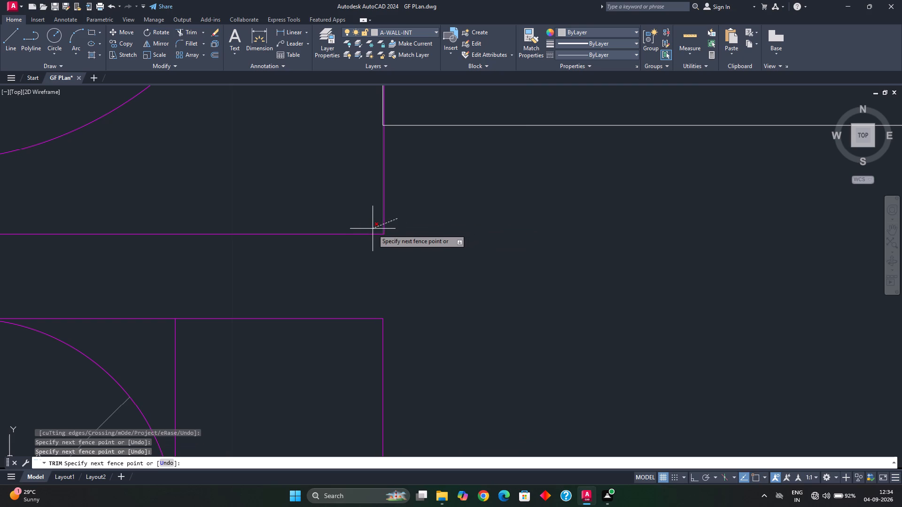
click(373, 229)
key(Escape)
key(Escape)
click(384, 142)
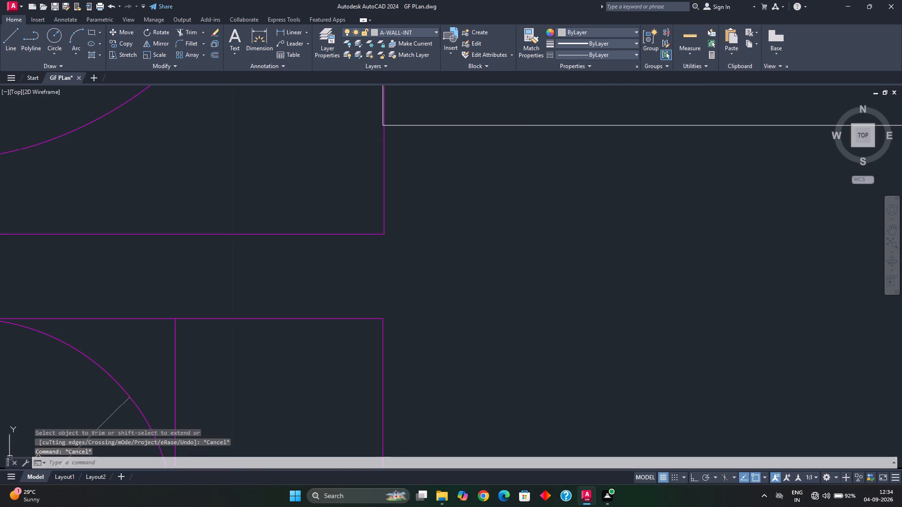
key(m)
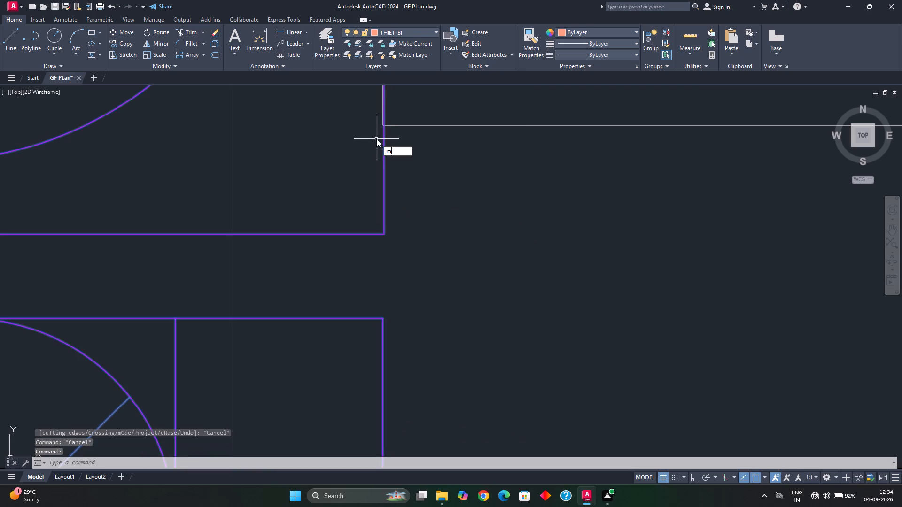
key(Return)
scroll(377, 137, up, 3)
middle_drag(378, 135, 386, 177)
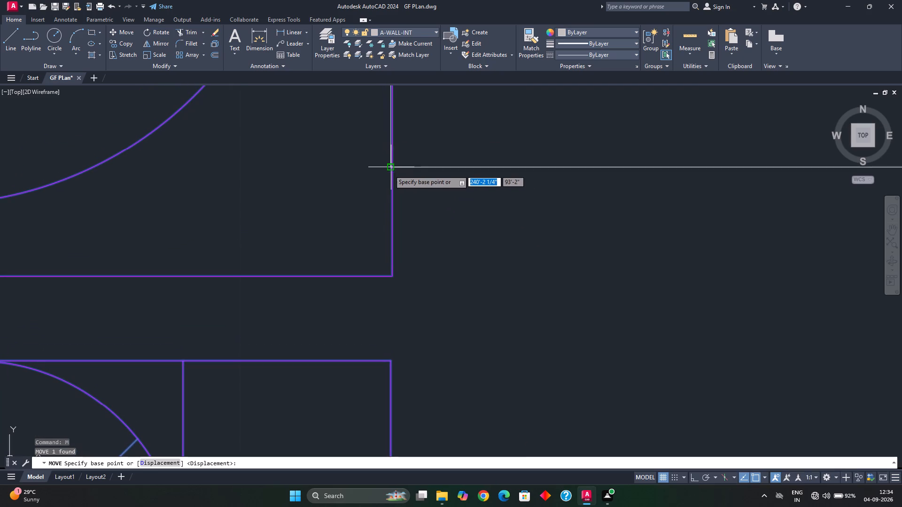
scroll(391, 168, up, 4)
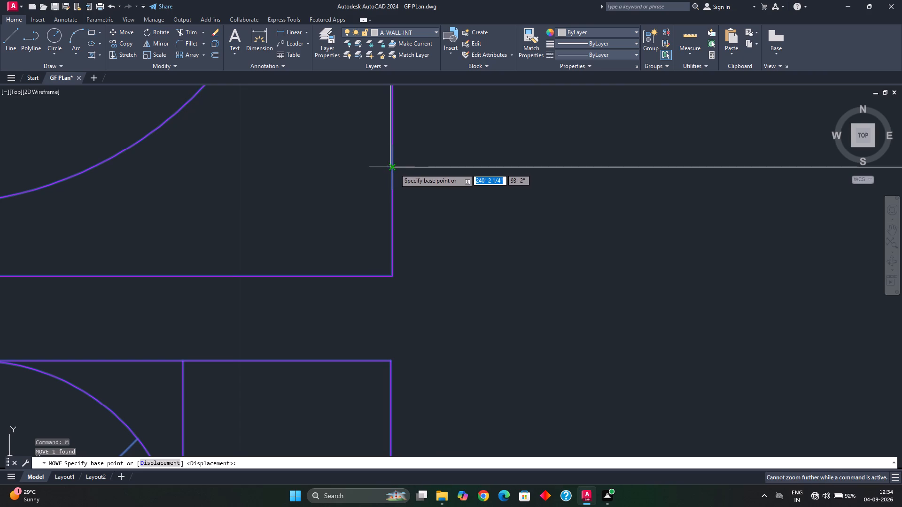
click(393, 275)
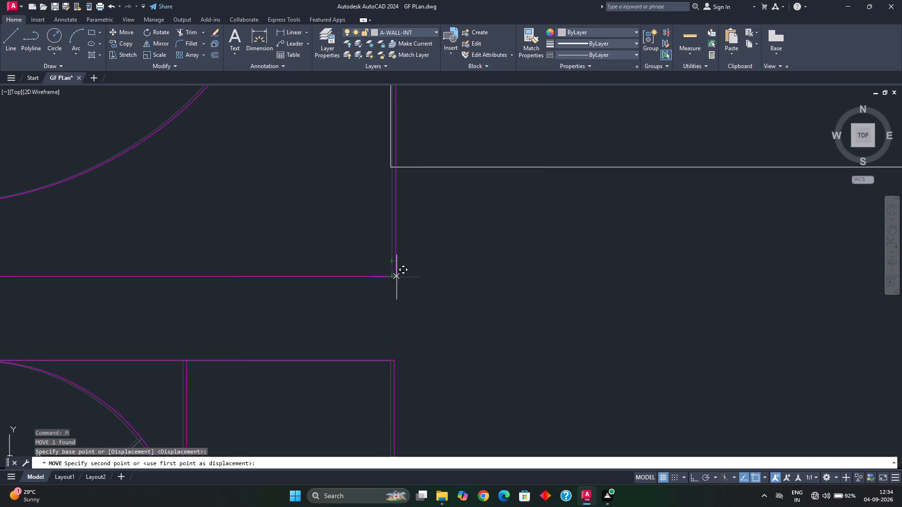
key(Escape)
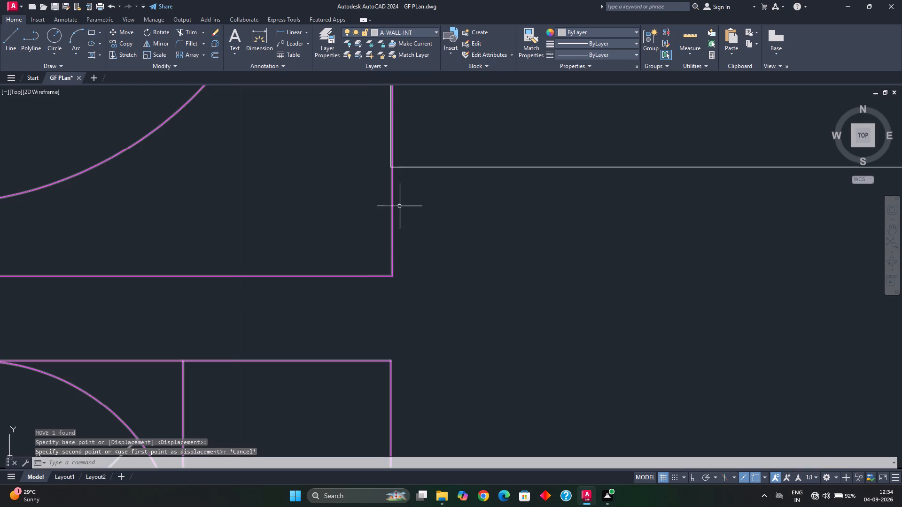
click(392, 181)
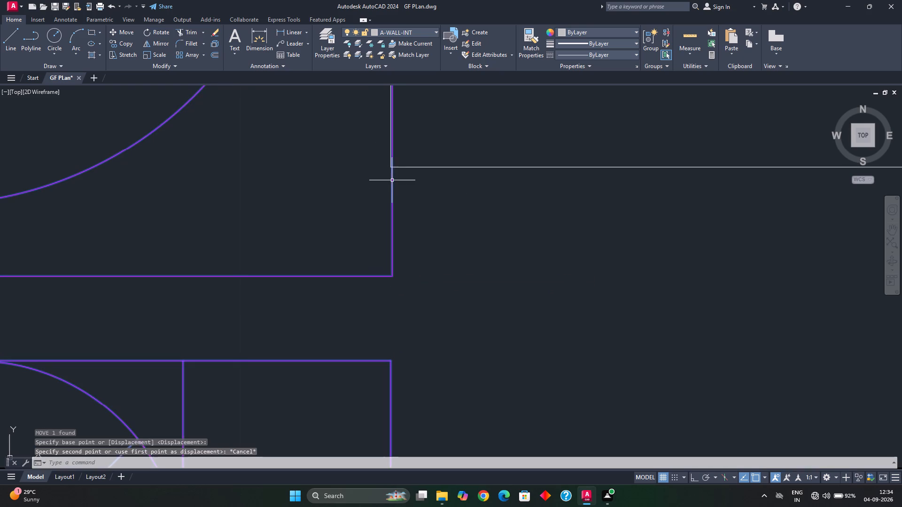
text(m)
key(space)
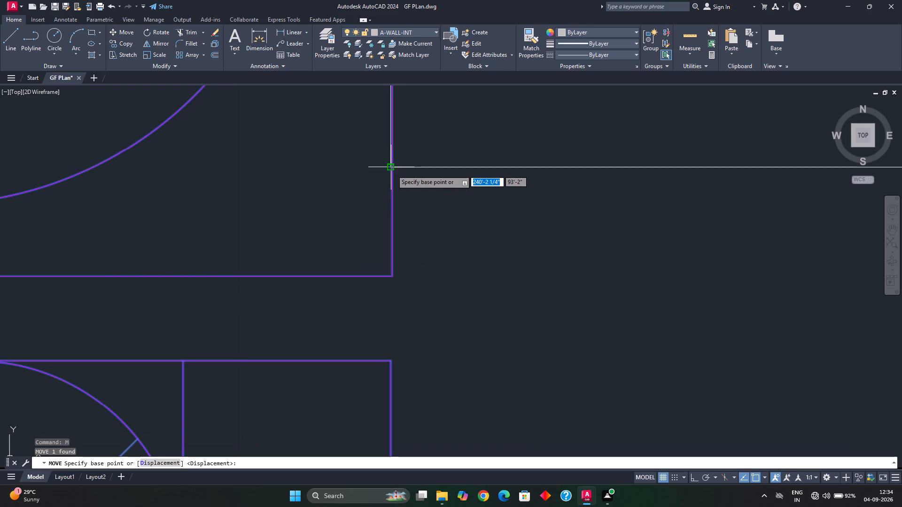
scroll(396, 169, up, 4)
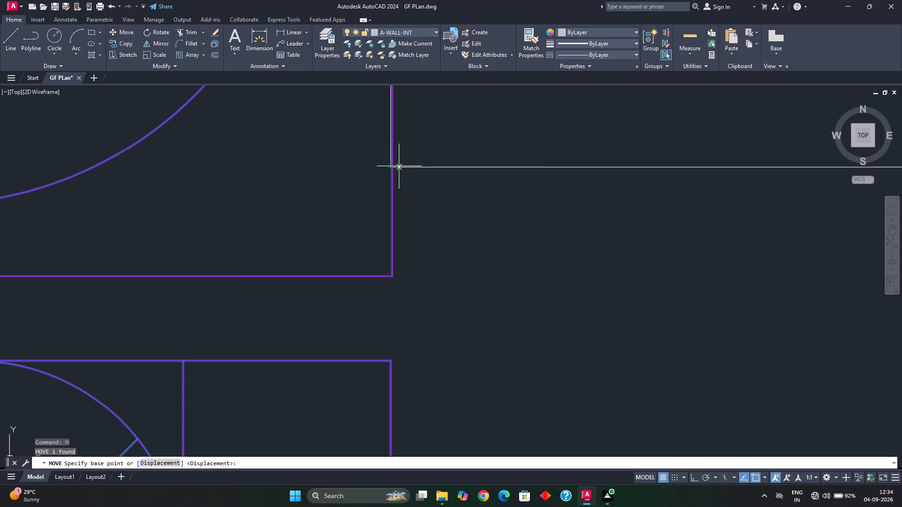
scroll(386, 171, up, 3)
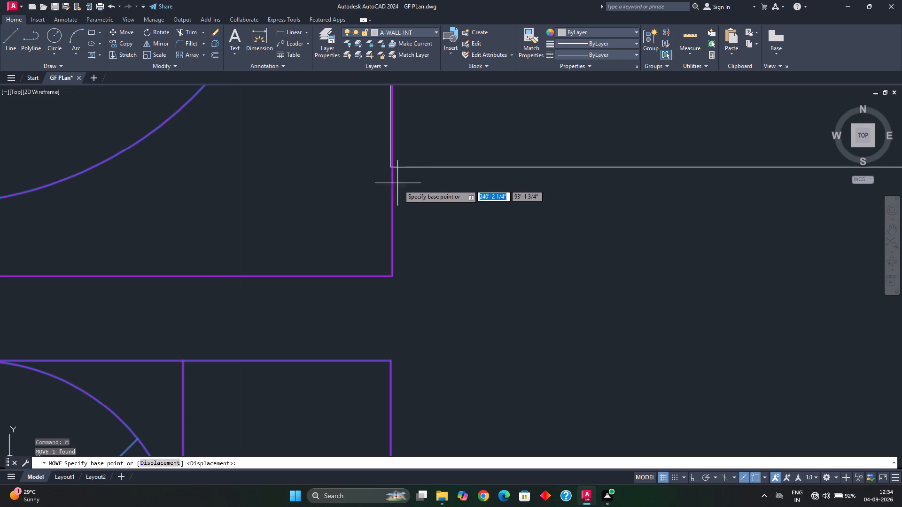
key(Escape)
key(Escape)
Move the southern bed set west so its headboard-side edge meets the inner wall corner at the window opening's north edge.
scroll(390, 167, up, 2)
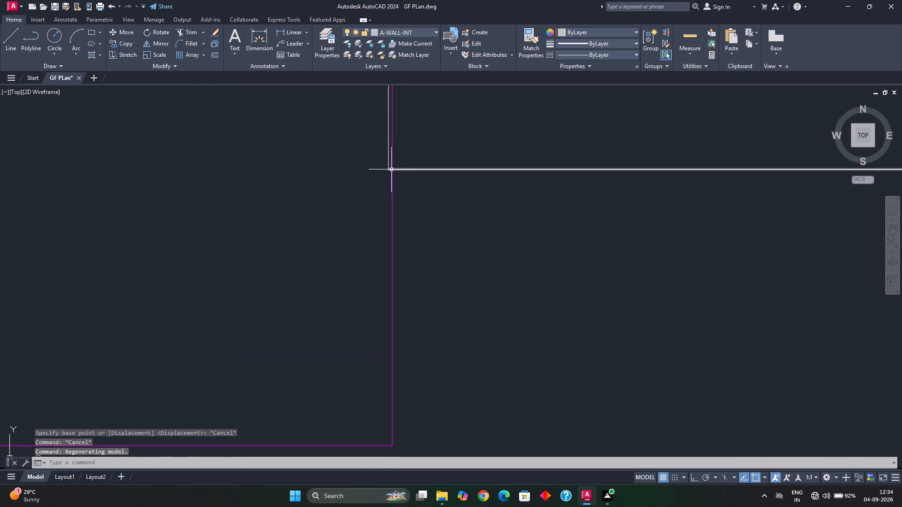
scroll(391, 179, up, 3)
middle_drag(393, 182, 388, 254)
scroll(382, 232, up, 2)
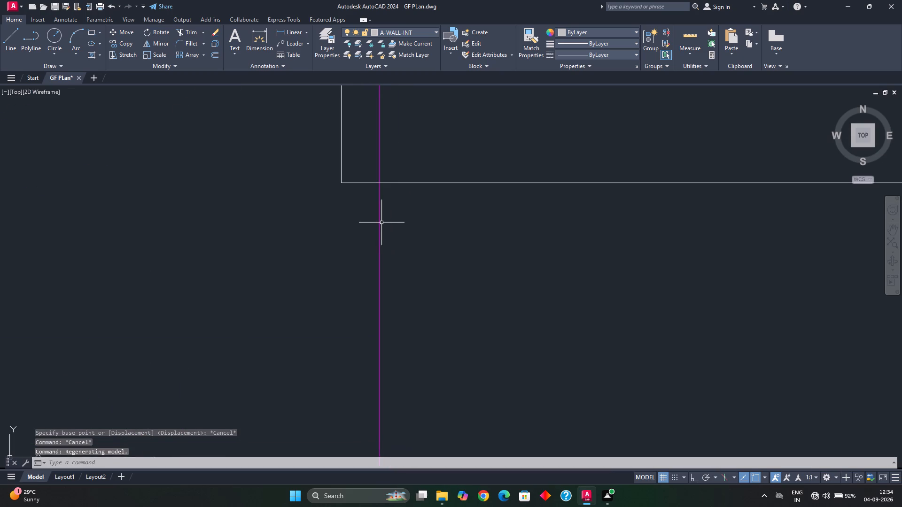
click(380, 221)
text(m)
key(space)
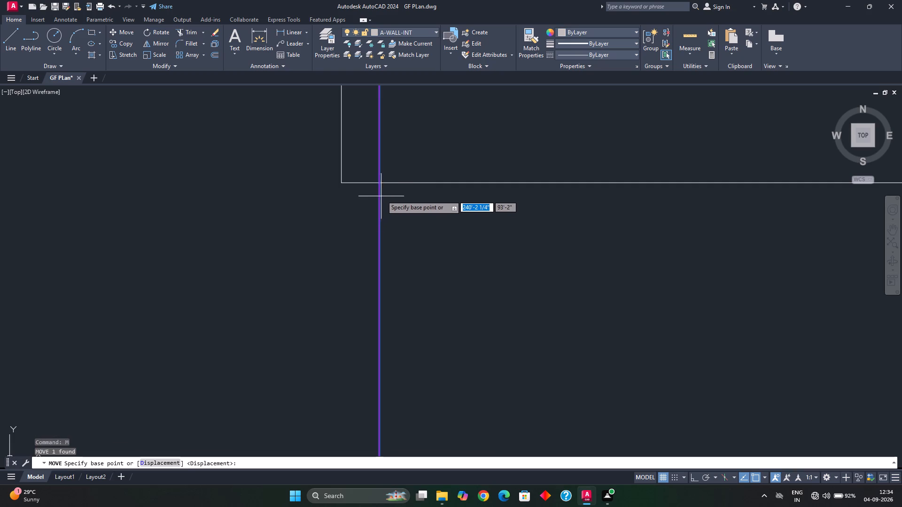
click(380, 184)
click(342, 185)
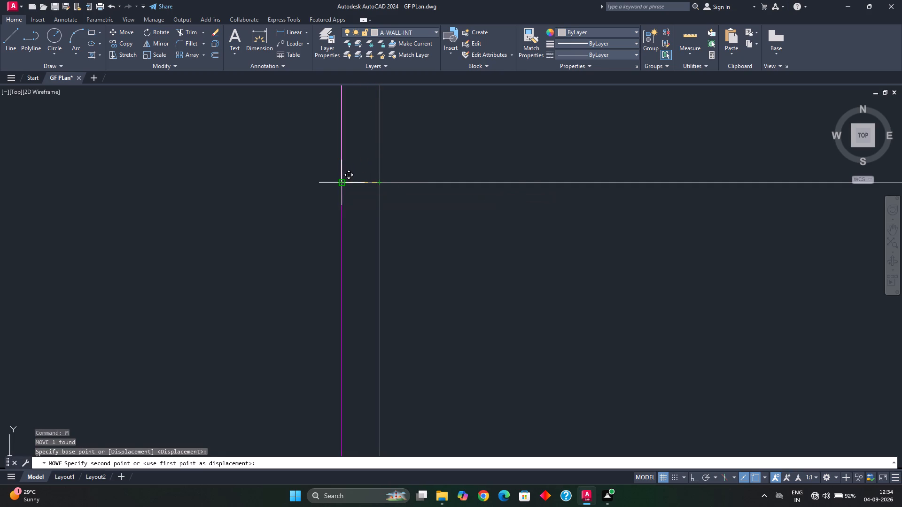
scroll(392, 226, down, 3)
key(Escape)
scroll(396, 226, down, 11)
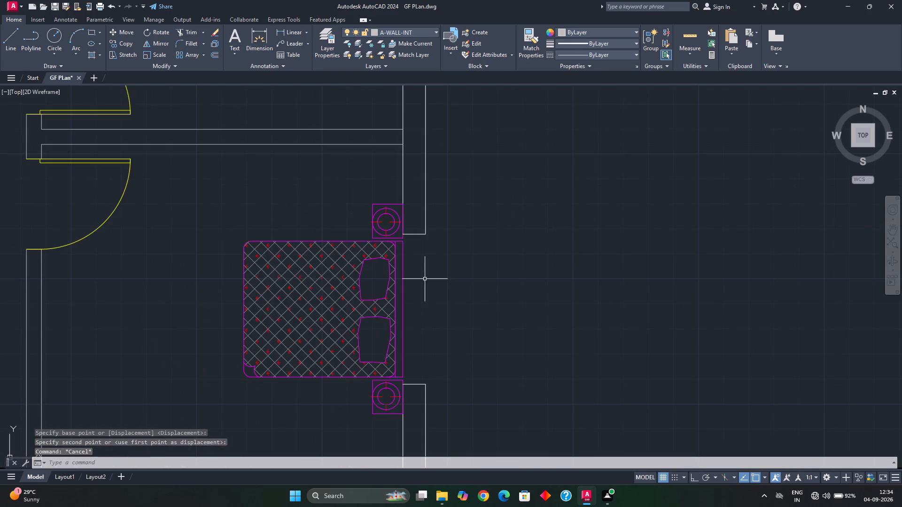
Move the northern bed set along the east wall west so its bedside table corner meets the inner wall face.
middle_drag(429, 280, 425, 239)
key(Escape)
scroll(393, 369, up, 2)
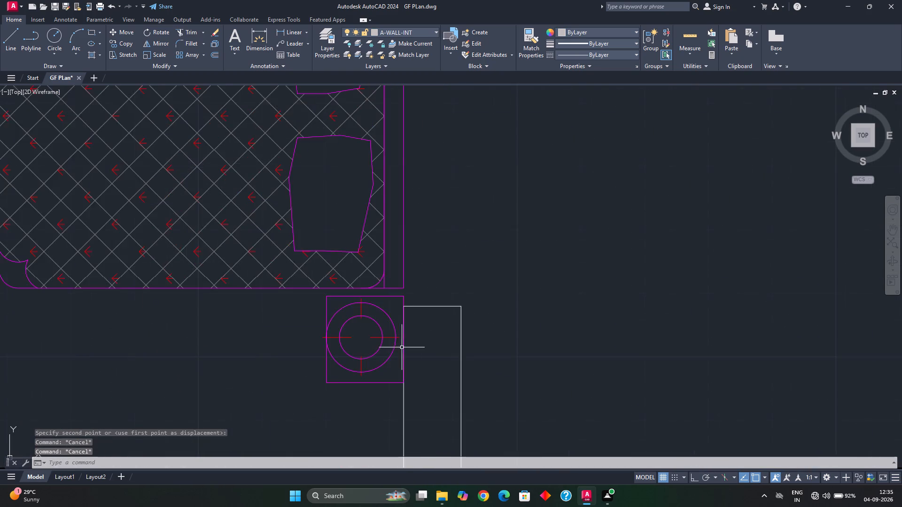
scroll(408, 335, up, 2)
key(Escape)
scroll(417, 303, down, 5)
middle_drag(423, 289, 424, 299)
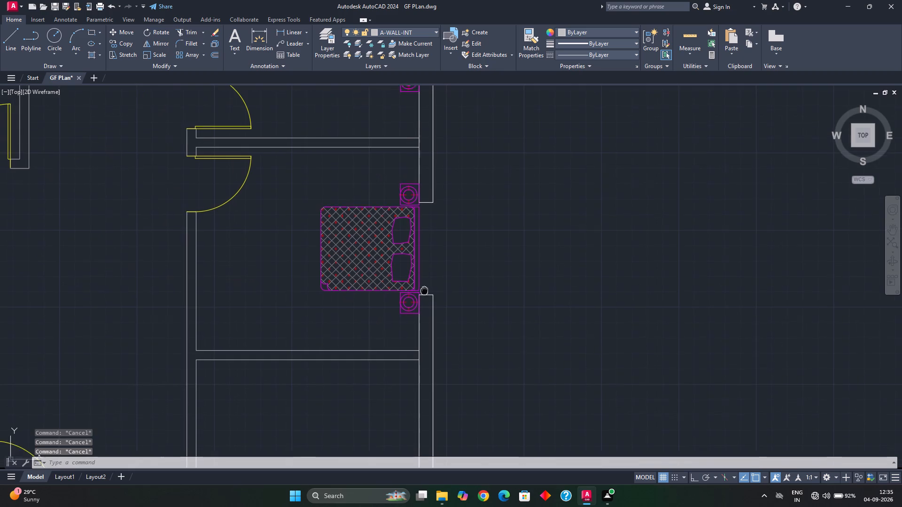
middle_drag(424, 299, 417, 348)
middle_drag(419, 242, 412, 360)
key(Escape)
scroll(408, 171, up, 3)
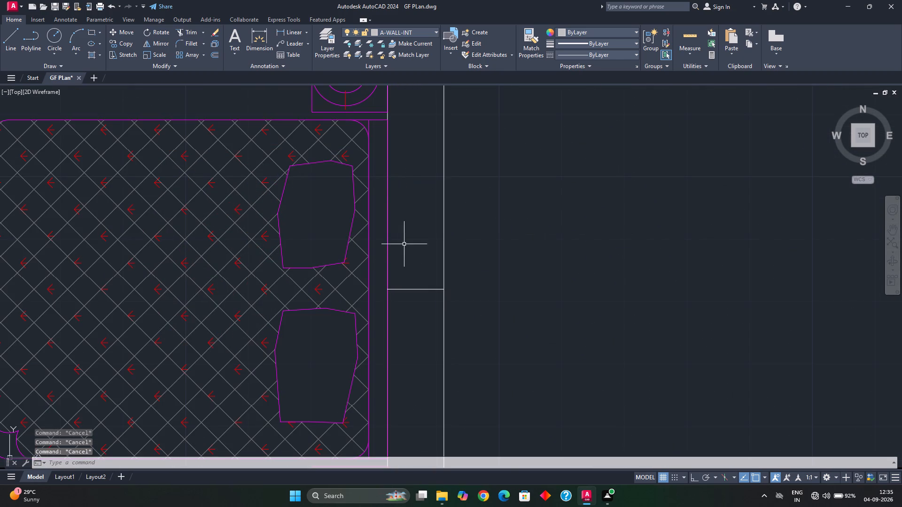
scroll(385, 107, up, 8)
middle_drag(375, 148, 379, 307)
middle_drag(395, 194, 382, 376)
scroll(358, 245, up, 2)
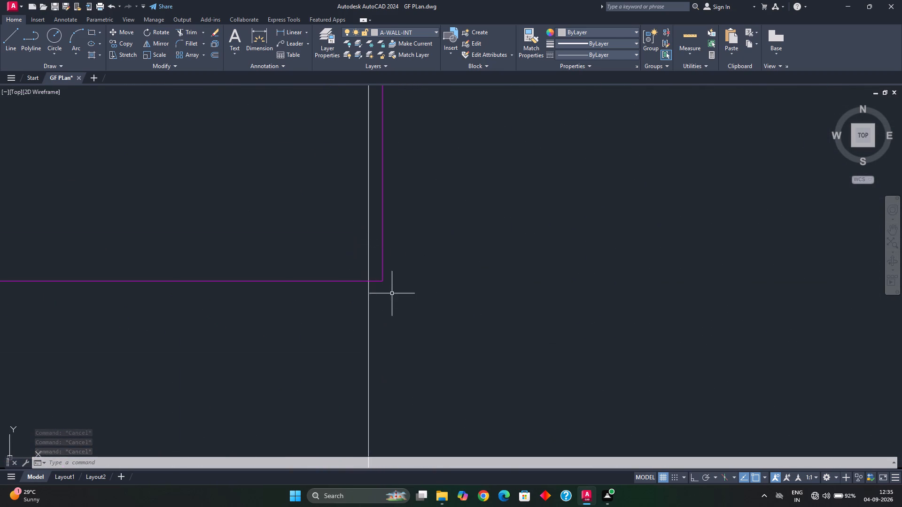
click(384, 277)
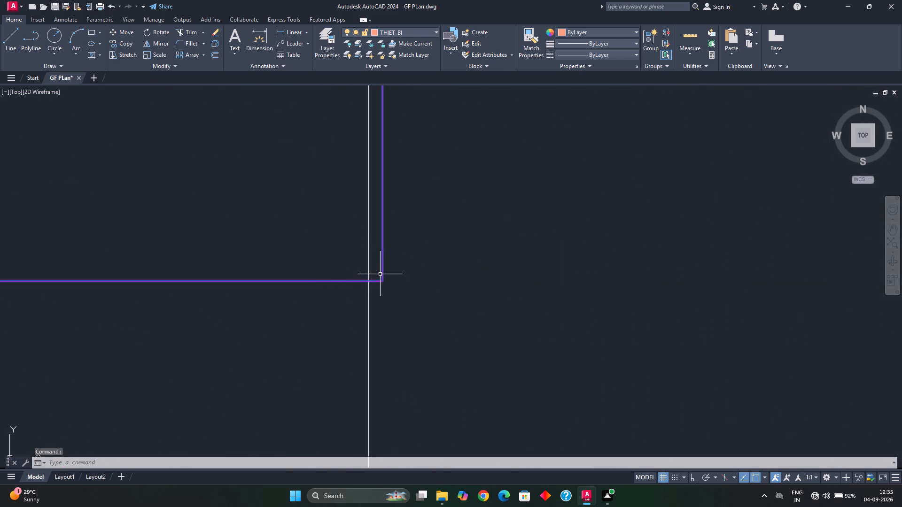
click(380, 274)
drag(402, 283, 404, 287)
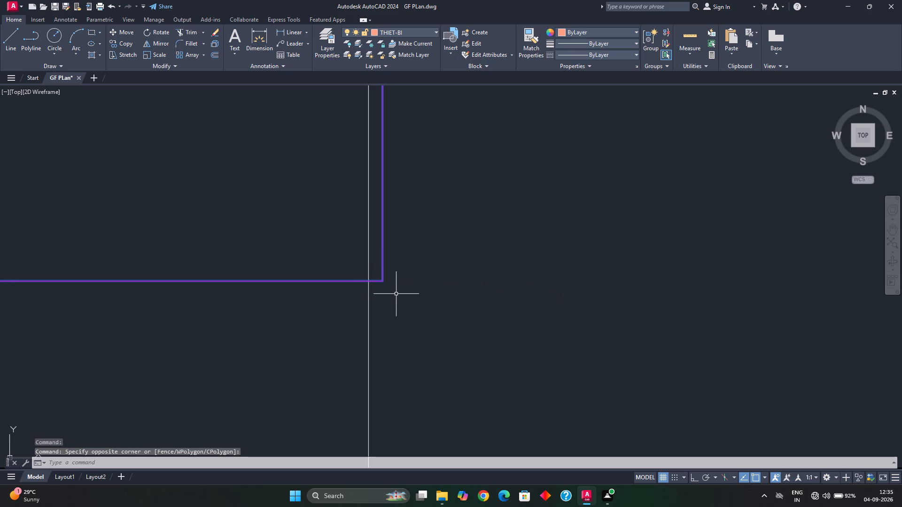
text(m)
key(space)
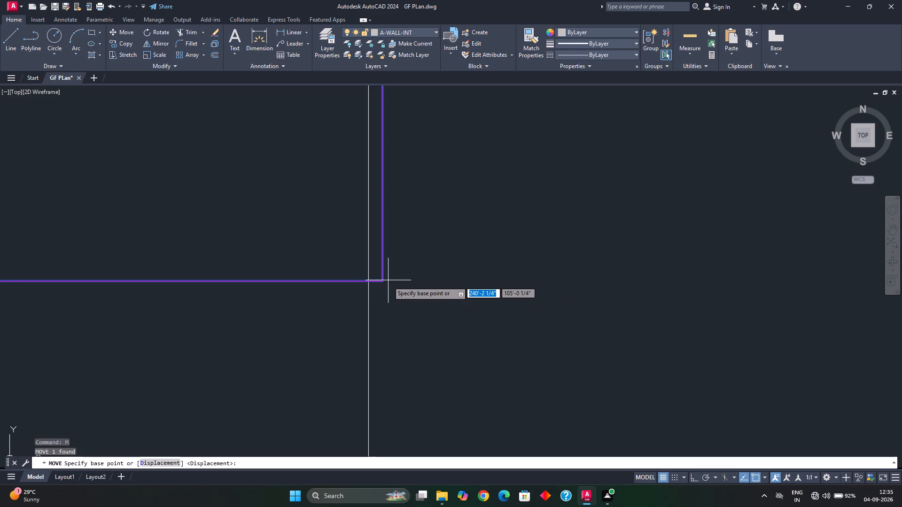
click(381, 282)
click(367, 283)
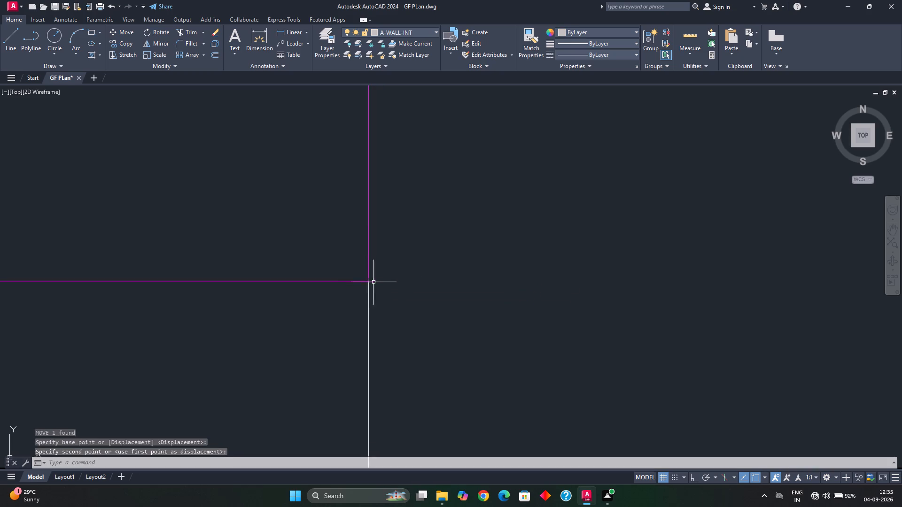
scroll(402, 303, down, 10)
middle_drag(418, 319, 415, 287)
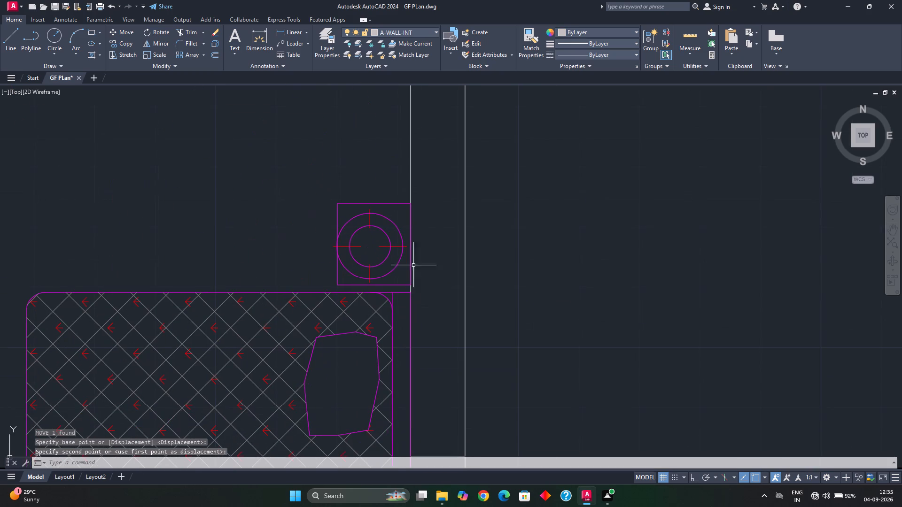
key(Escape)
Offset the window centre line in the wall behind the northern bed by 2'-6" to both north and south.
scroll(423, 338, down, 1)
middle_drag(423, 338, 418, 240)
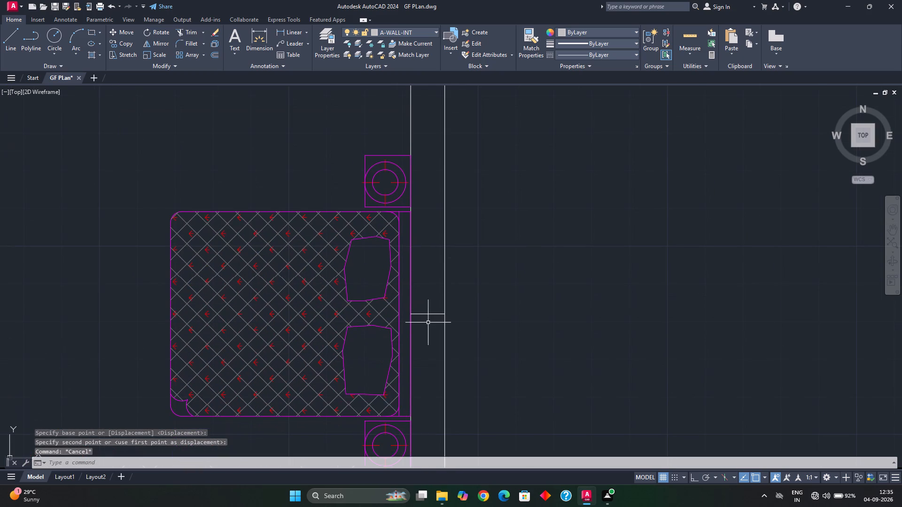
click(434, 314)
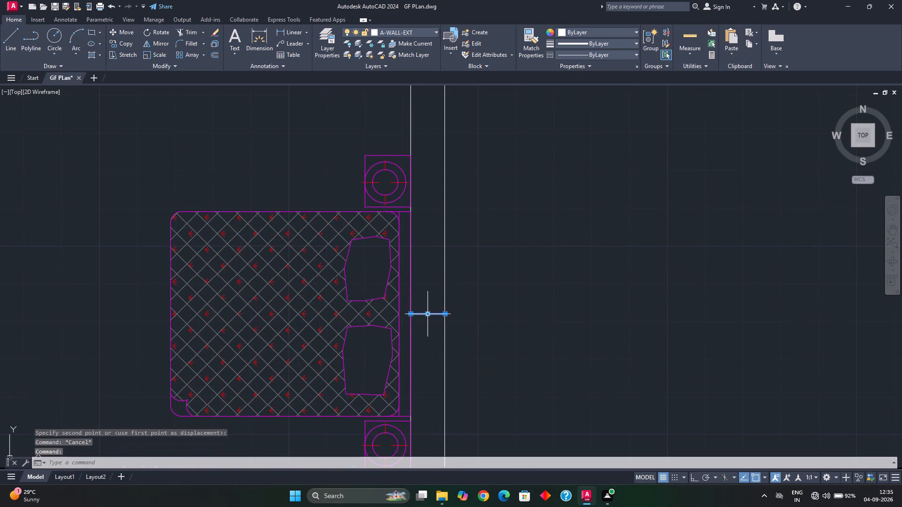
key(o)
key(space)
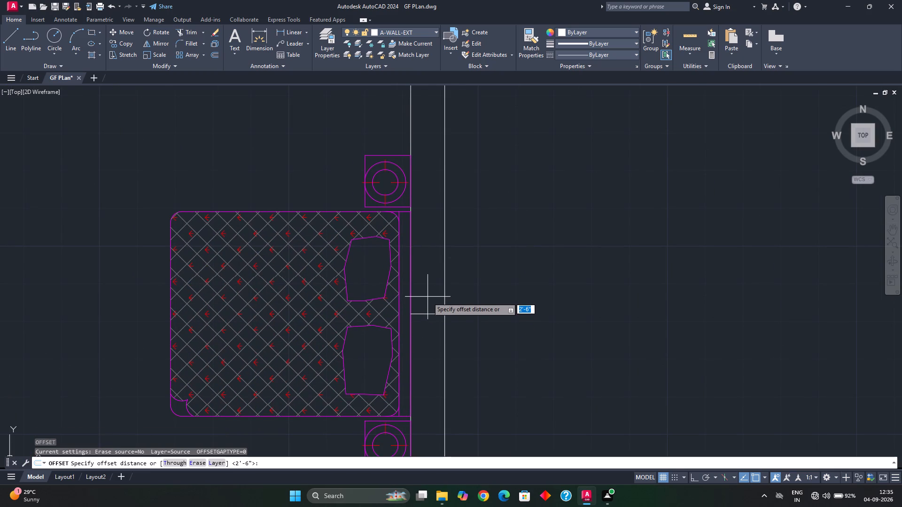
scroll(428, 299, down, 1)
key(space)
click(430, 295)
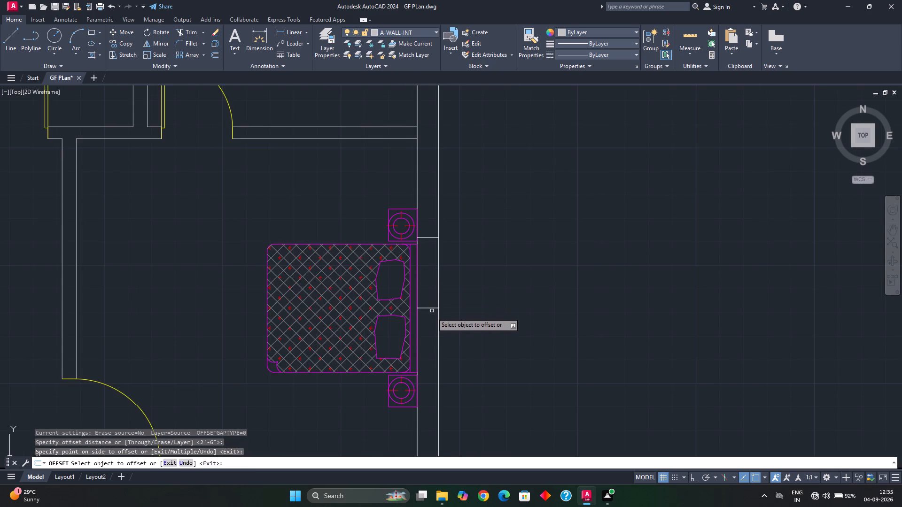
click(432, 308)
click(433, 326)
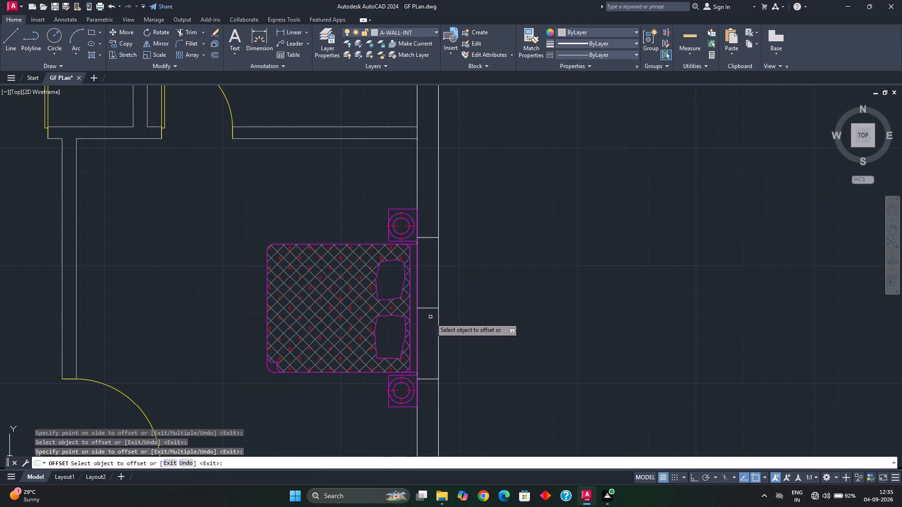
key(Escape)
Trim away the window centre line and the outer wall face between the two offset lines behind the northern bed.
key(t)
key(r)
key(space)
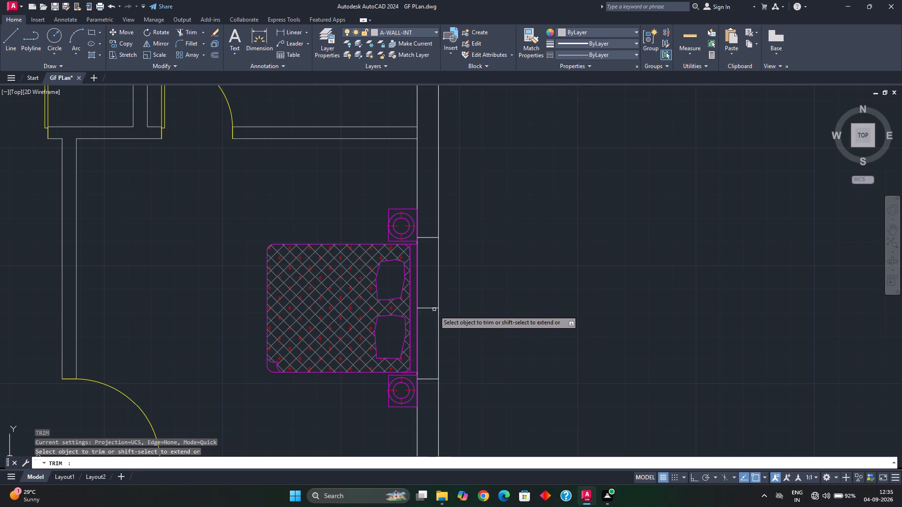
click(432, 306)
click(429, 316)
drag(434, 316, 445, 316)
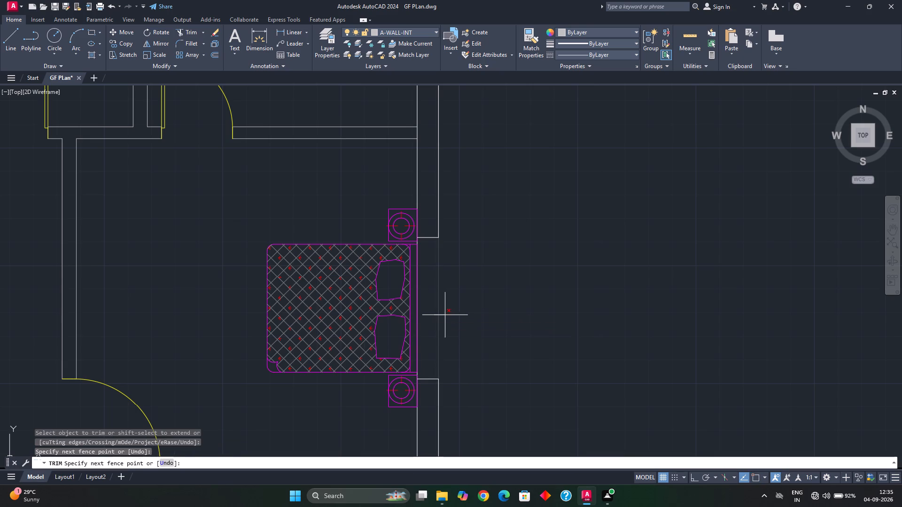
drag(445, 316, 447, 316)
Trim the inner wall face behind the northern bed and beside its north bedside table, up to the opening's north edge.
scroll(428, 334, up, 2)
scroll(428, 331, down, 2)
scroll(424, 241, up, 1)
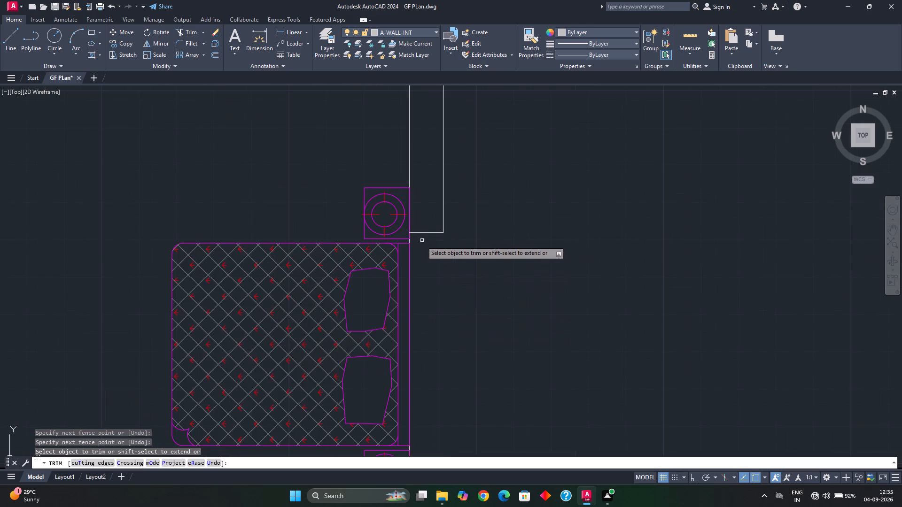
scroll(409, 242, up, 3)
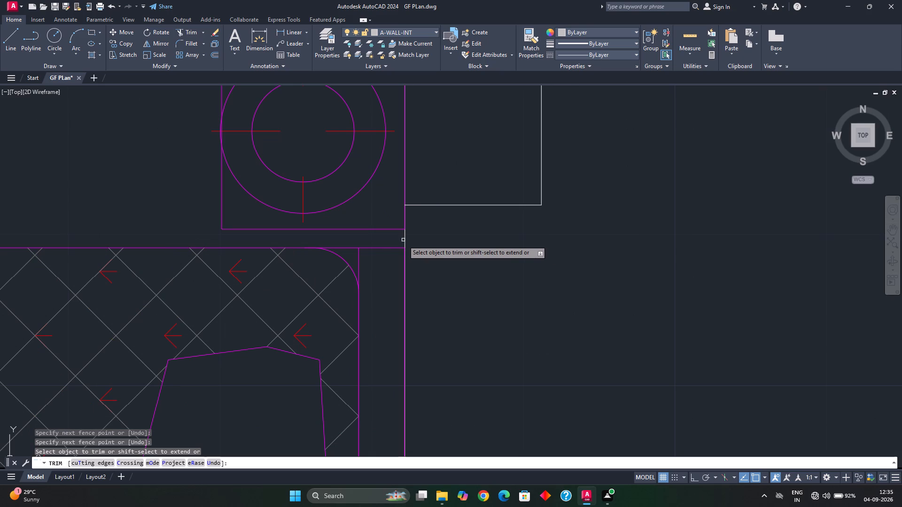
click(406, 240)
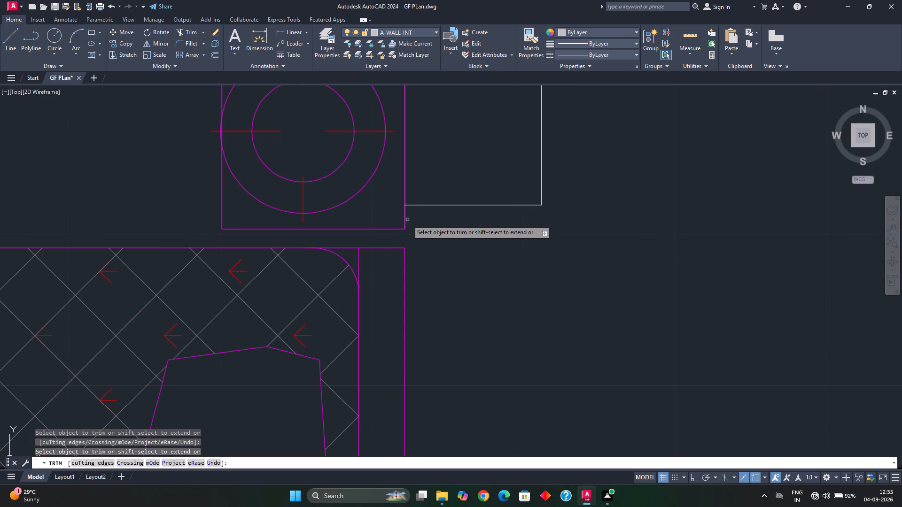
click(412, 219)
click(398, 221)
scroll(415, 314, down, 1)
middle_drag(414, 312, 414, 277)
scroll(422, 279, down, 1)
middle_drag(424, 254, 423, 325)
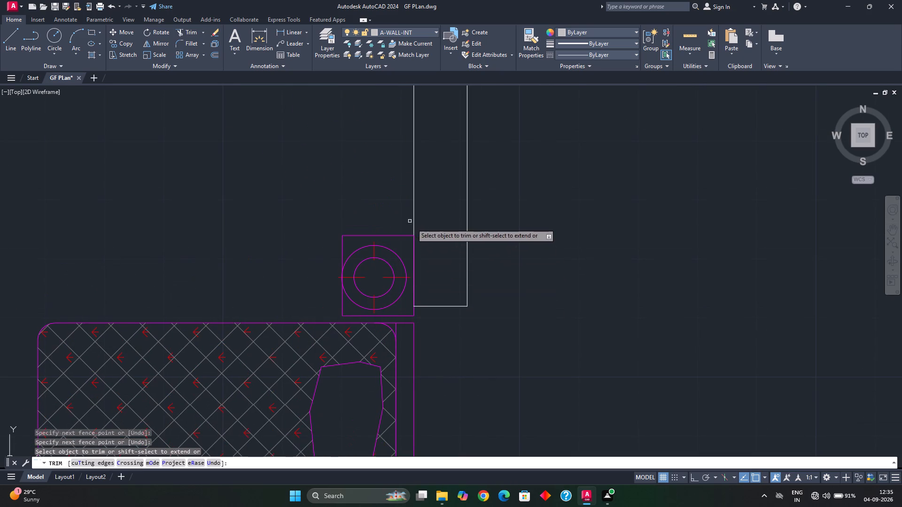
key(Escape)
Draw the missing inner wall face line from the northern window opening's south edge to the partition wall's north face.
scroll(424, 322, down, 1)
middle_drag(421, 330, 404, 197)
middle_drag(418, 322, 409, 230)
scroll(397, 319, up, 3)
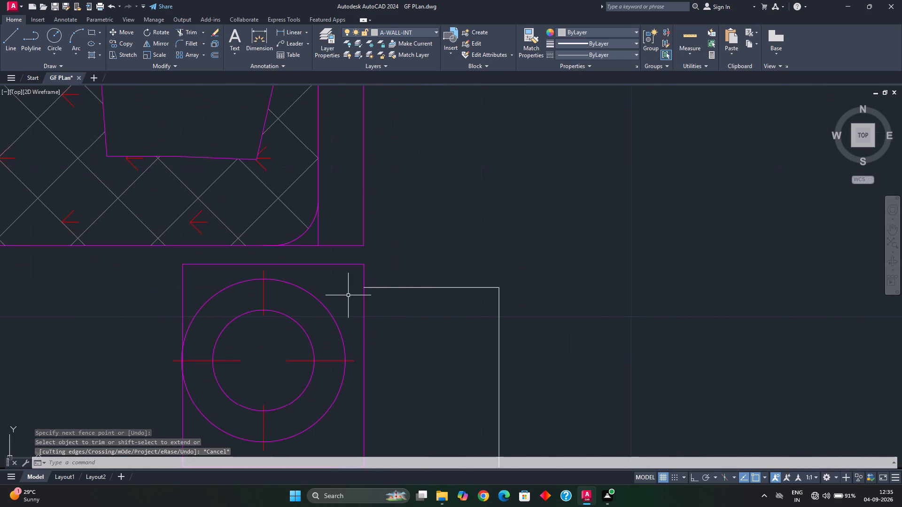
scroll(374, 306, down, 2)
middle_drag(373, 309, 393, 198)
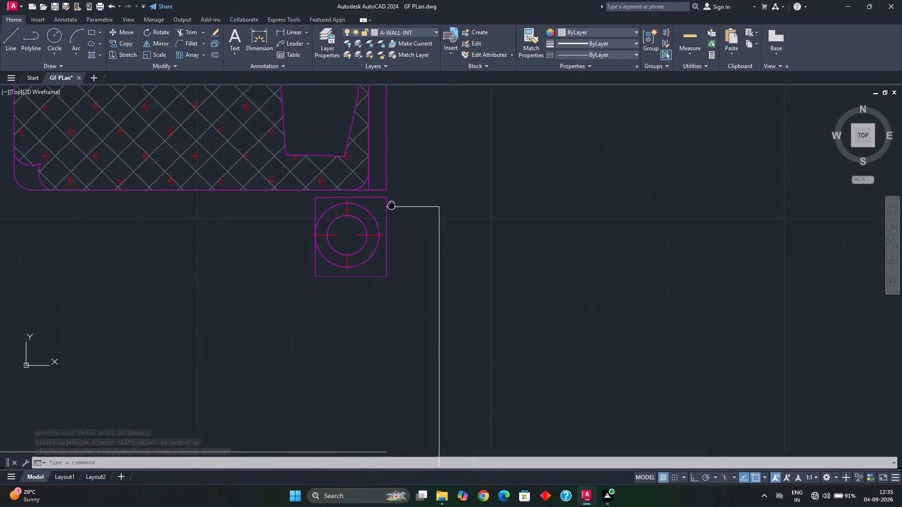
scroll(412, 346, down, 2)
middle_drag(412, 345, 407, 312)
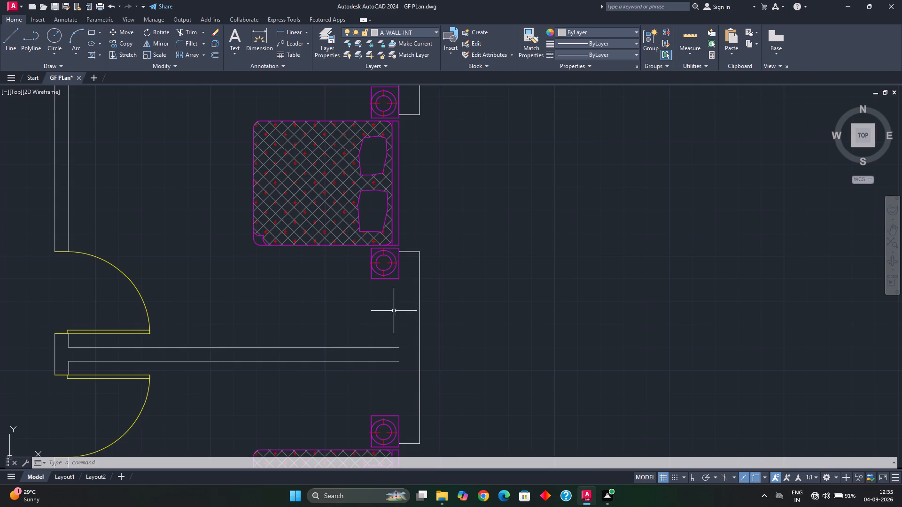
scroll(400, 280, up, 1)
key(l)
key(Return)
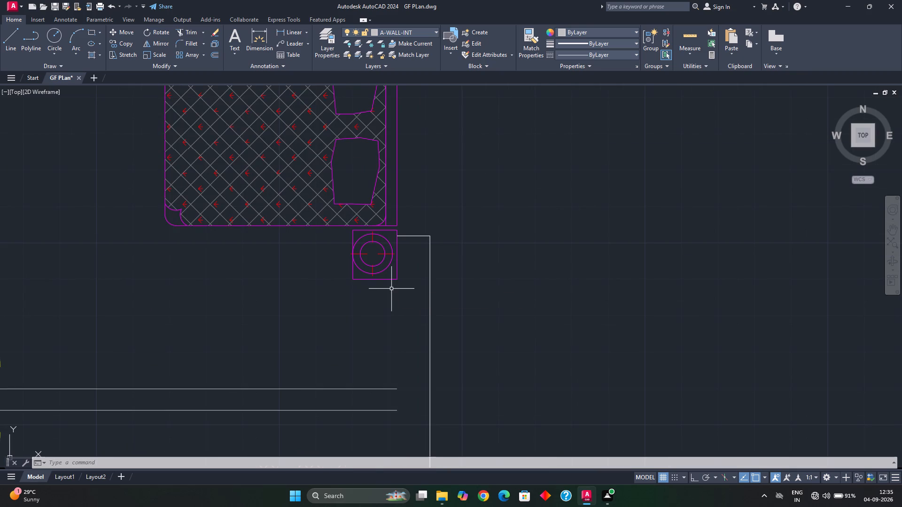
click(397, 237)
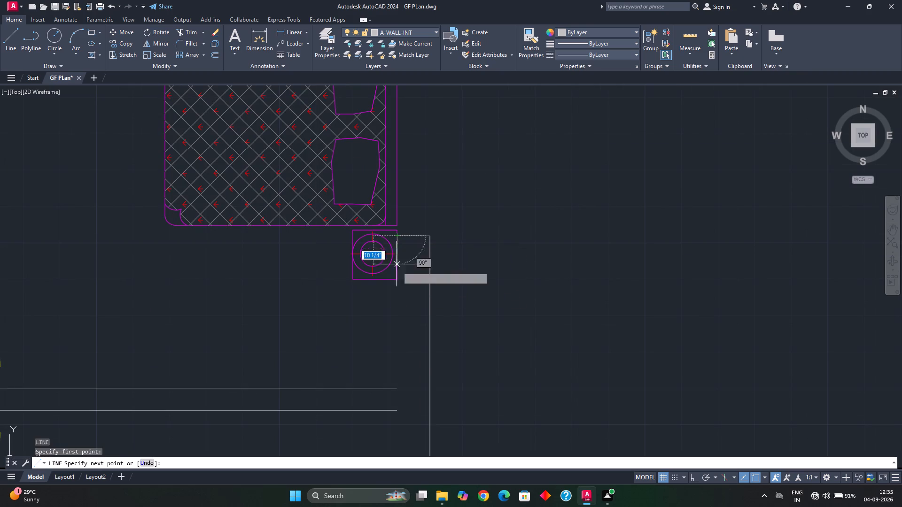
middle_click(401, 373)
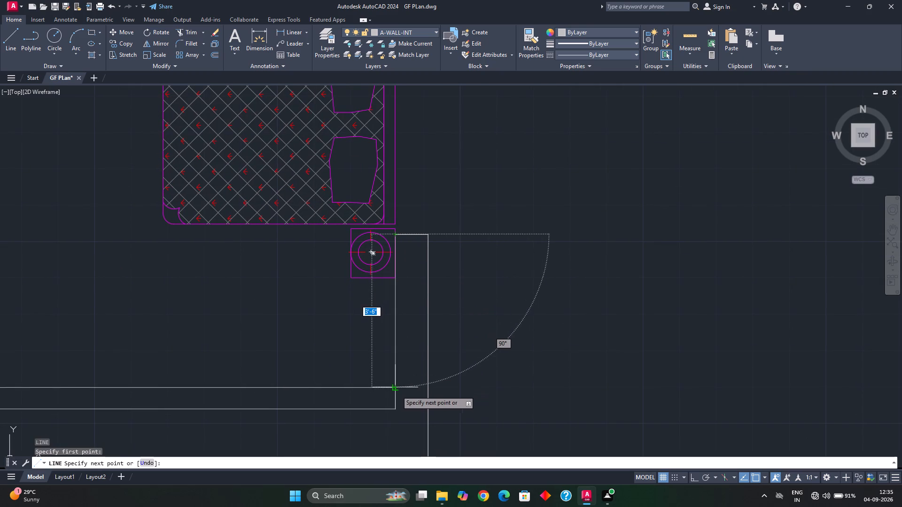
click(397, 391)
key(Escape)
Draw the missing inner wall face line from the partition wall's south face to the southern window opening's north edge.
scroll(423, 350, down, 2)
middle_drag(414, 297, 415, 304)
scroll(428, 329, down, 1)
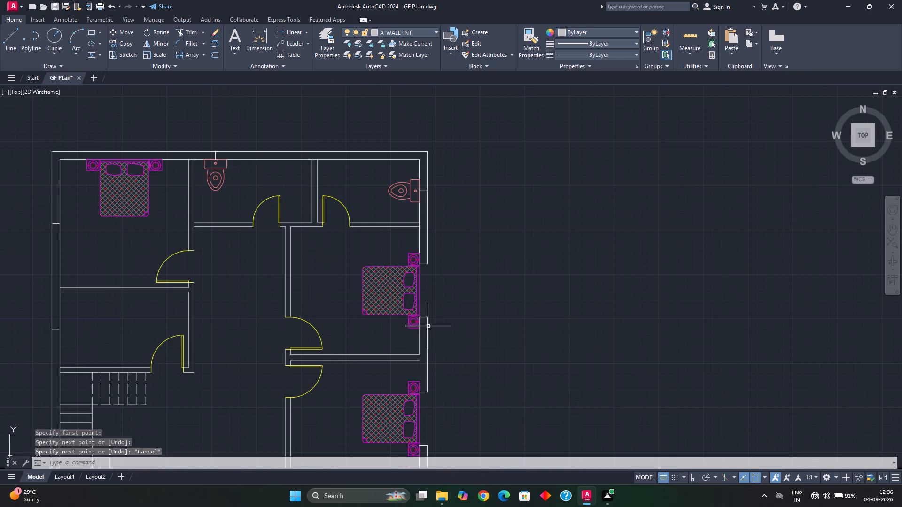
middle_drag(425, 374, 428, 295)
scroll(419, 369, up, 1)
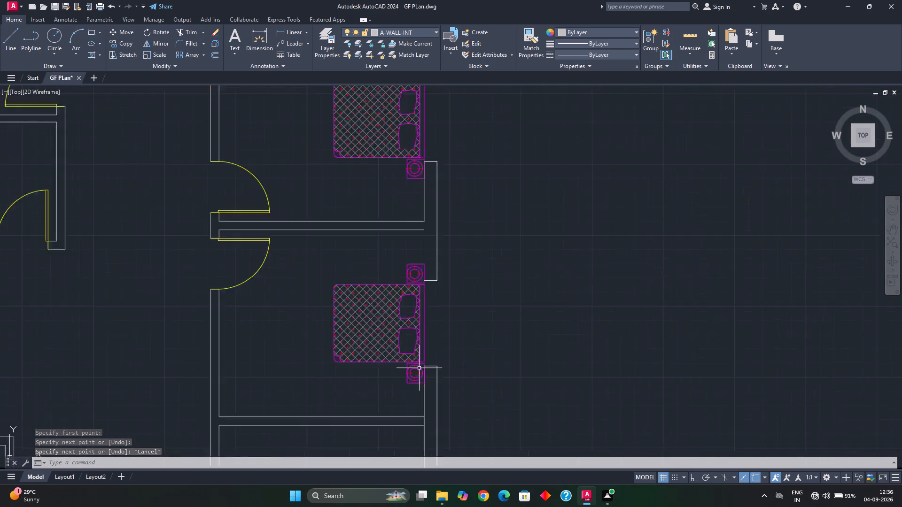
scroll(419, 369, up, 2)
scroll(424, 360, down, 2)
middle_drag(447, 288, 439, 335)
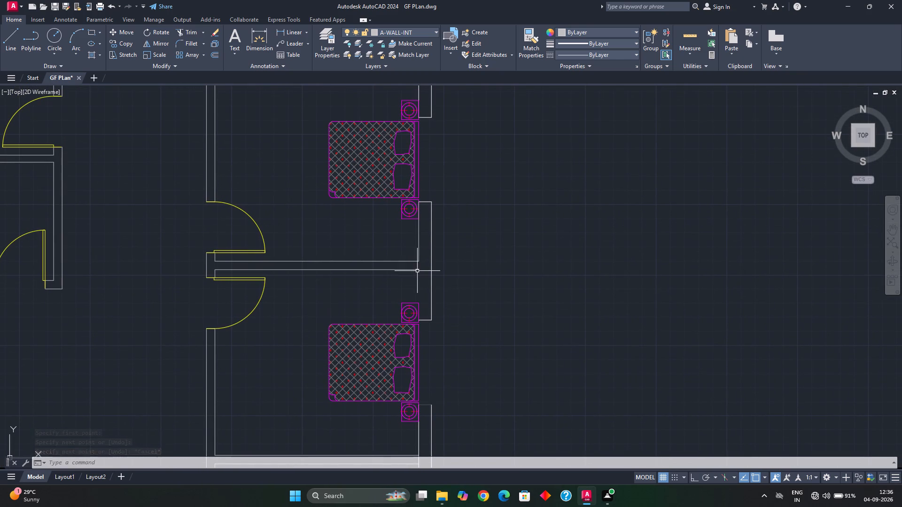
key(space)
click(416, 271)
click(420, 322)
key(Escape)
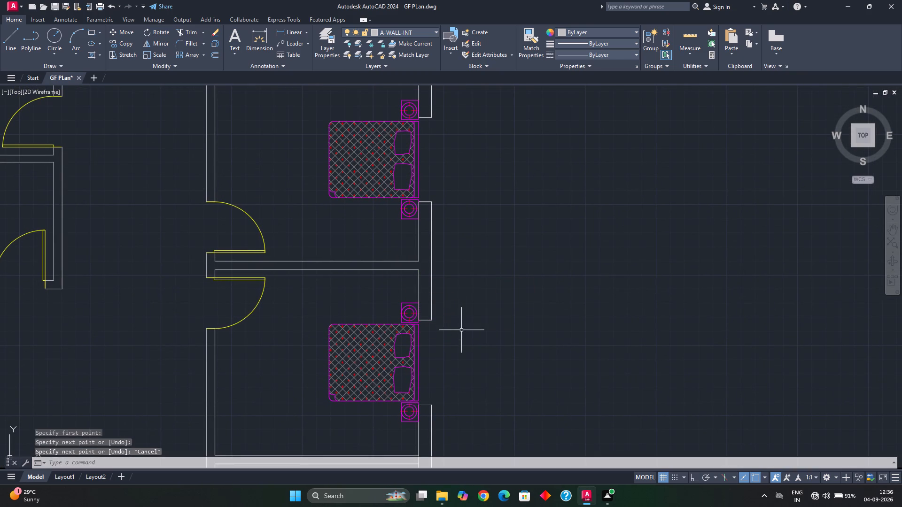
Examine the wall at the southern bed's window opening and south bedside table, and the east wall further south.
middle_drag(449, 351, 448, 304)
key(Escape)
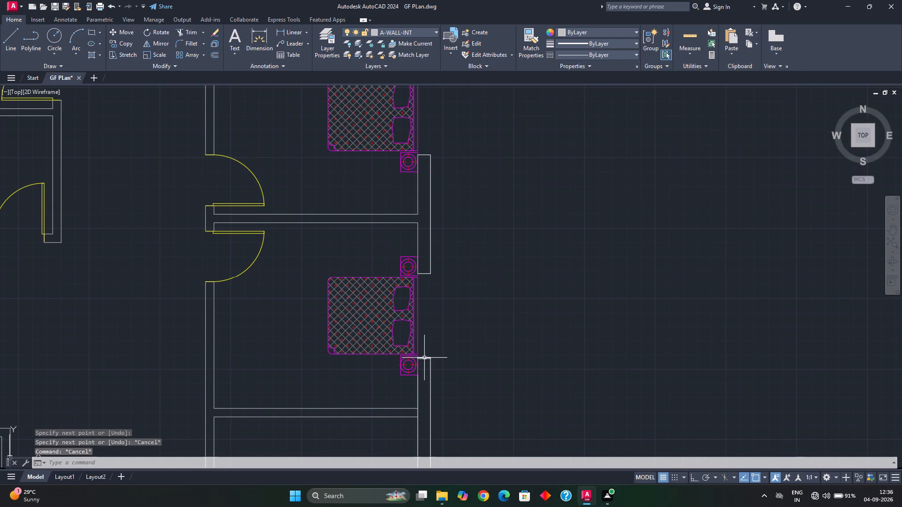
key(Escape)
click(397, 343)
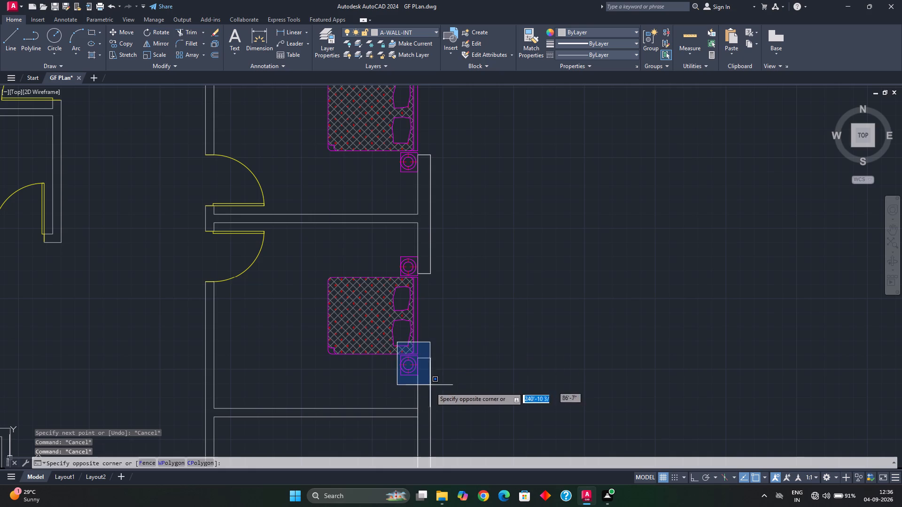
click(440, 412)
key(Escape)
scroll(430, 370, up, 2)
middle_click(430, 370)
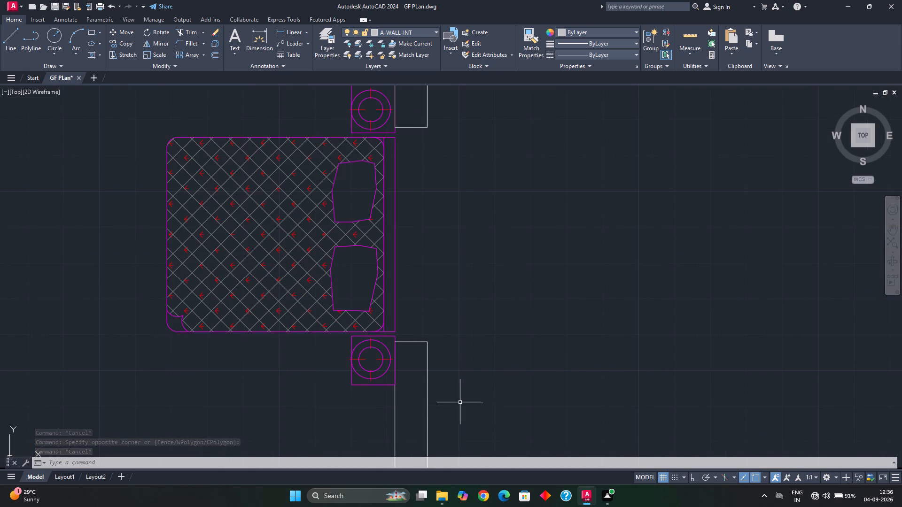
drag(468, 403, 459, 405)
key(Escape)
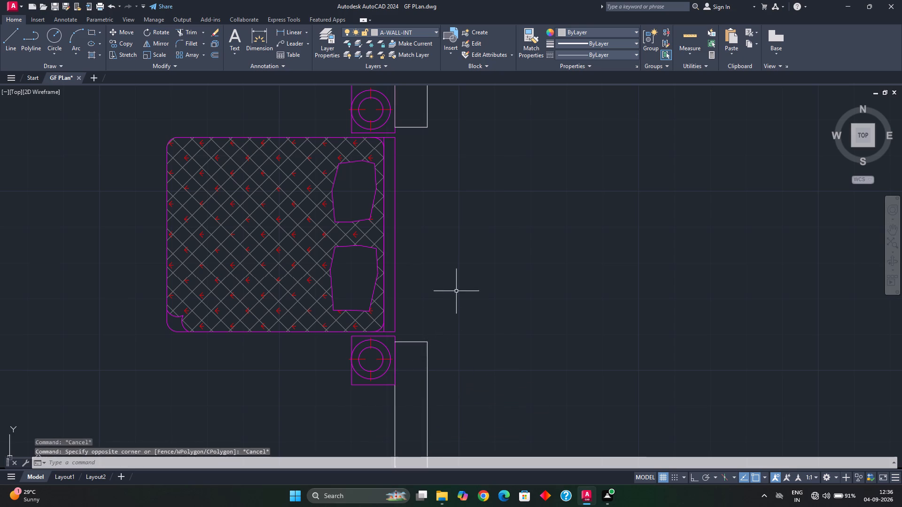
scroll(459, 281, down, 2)
key(Escape)
scroll(489, 355, down, 1)
middle_drag(475, 366, 470, 294)
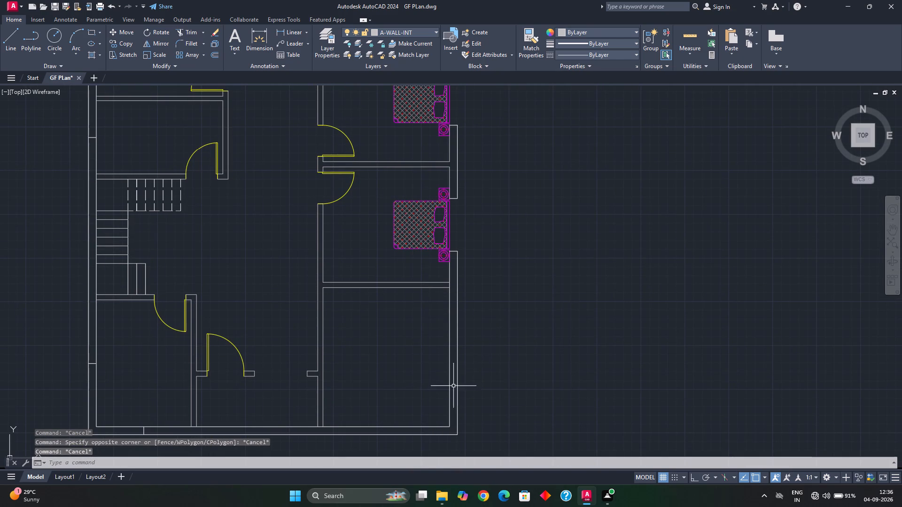
Move the two new inner wall face lines between the east bedrooms' window openings to the A-WALL-EXT layer.
middle_drag(488, 165, 555, 289)
scroll(508, 233, up, 2)
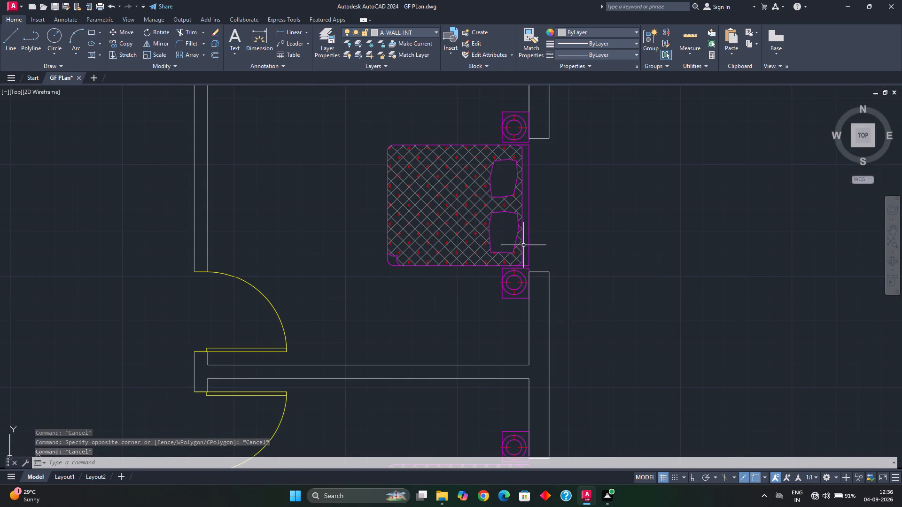
click(568, 309)
key(Escape)
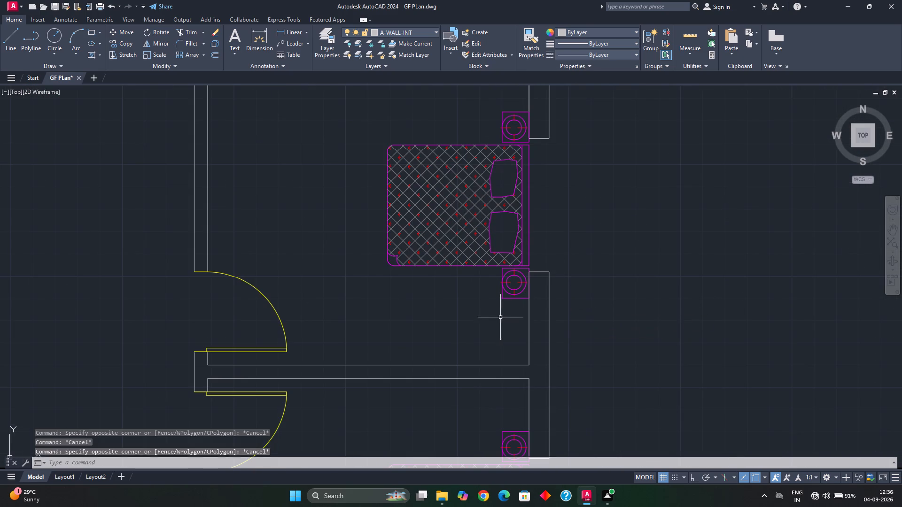
click(529, 337)
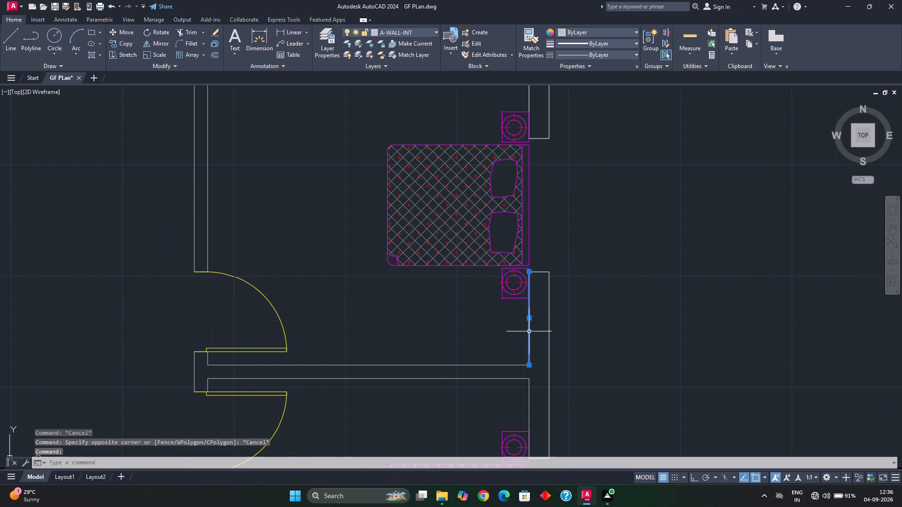
scroll(544, 360, down, 1)
middle_drag(541, 354, 537, 274)
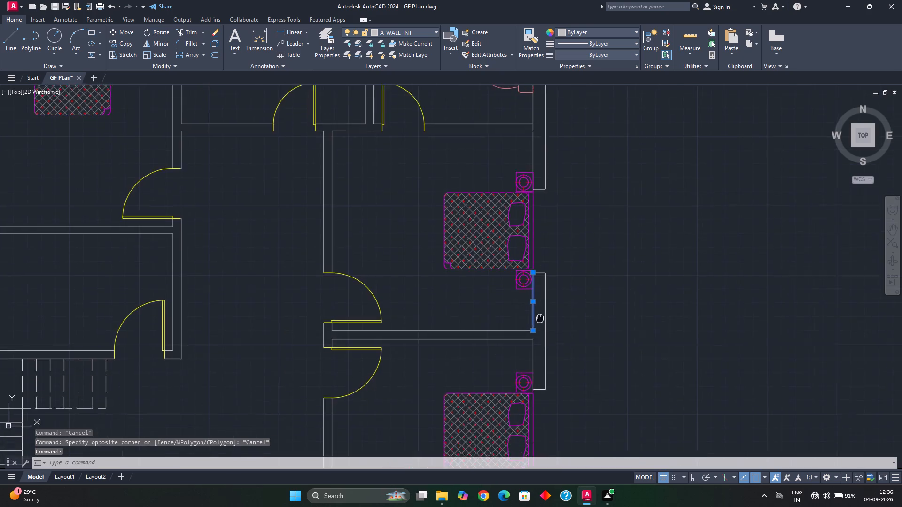
middle_drag(537, 274, 529, 217)
scroll(529, 269, up, 1)
middle_drag(537, 300, 523, 191)
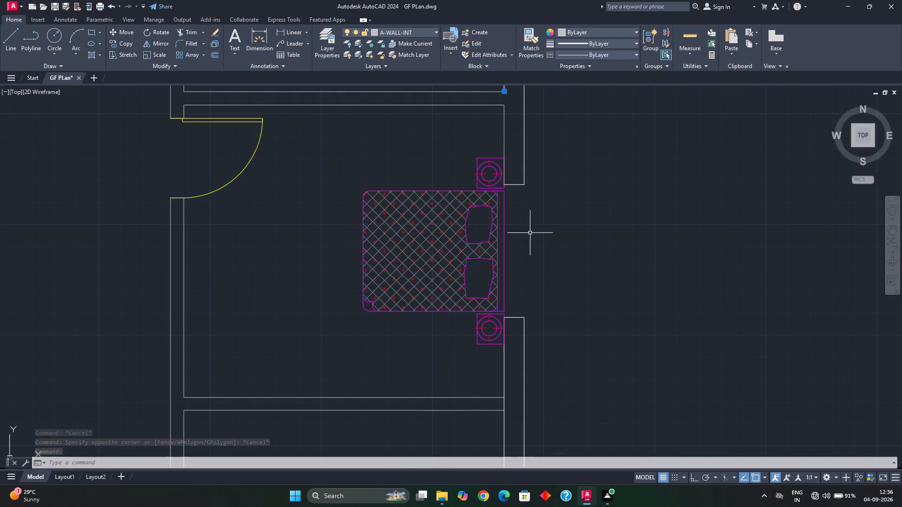
middle_drag(538, 195, 530, 335)
click(497, 272)
scroll(548, 262, down, 2)
middle_drag(550, 259, 539, 342)
click(432, 33)
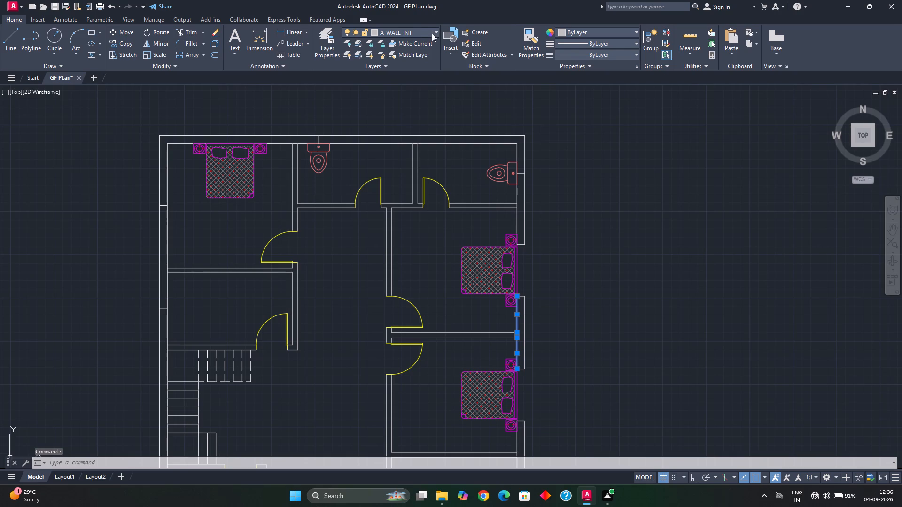
click(413, 120)
key(Escape)
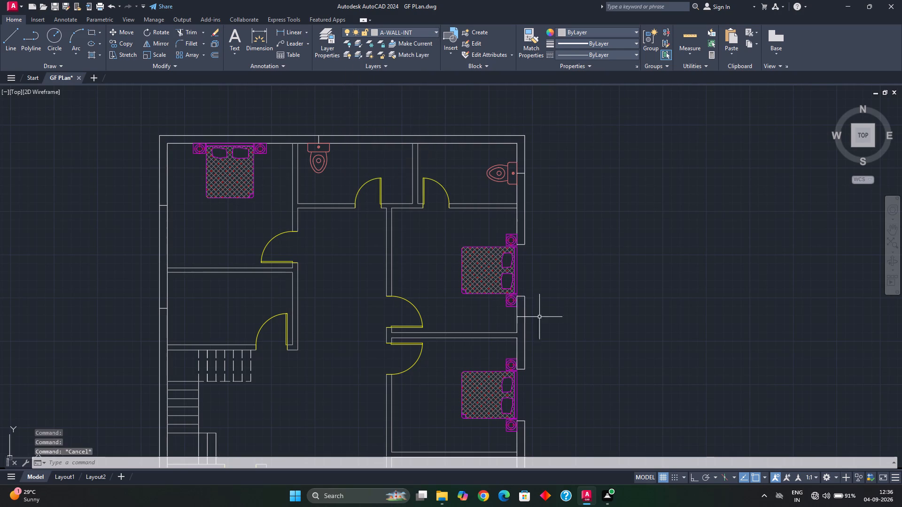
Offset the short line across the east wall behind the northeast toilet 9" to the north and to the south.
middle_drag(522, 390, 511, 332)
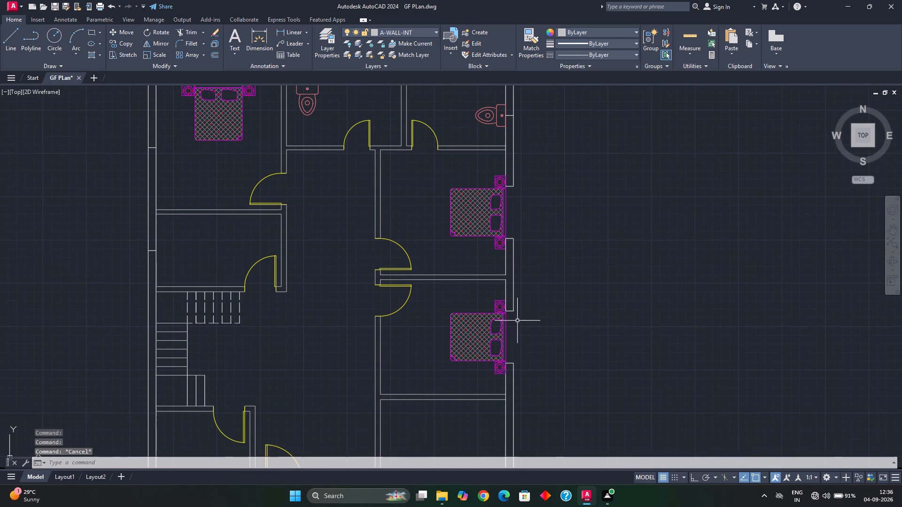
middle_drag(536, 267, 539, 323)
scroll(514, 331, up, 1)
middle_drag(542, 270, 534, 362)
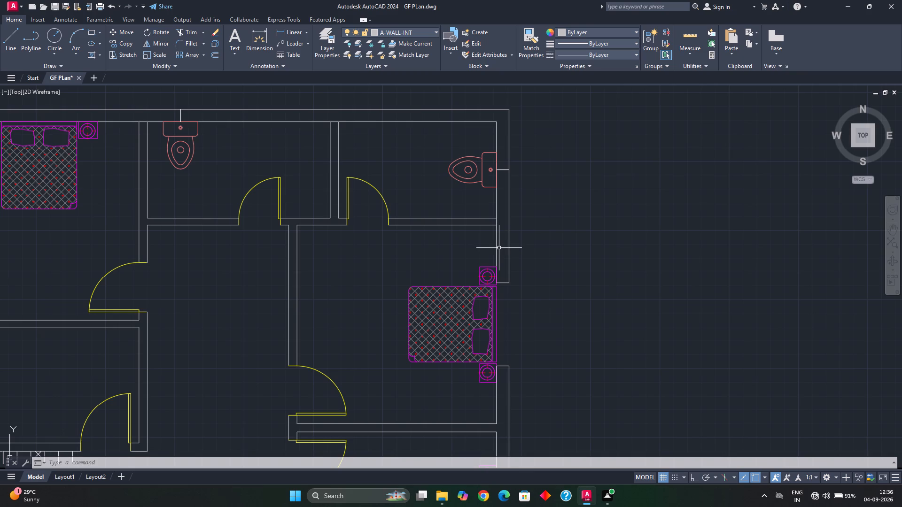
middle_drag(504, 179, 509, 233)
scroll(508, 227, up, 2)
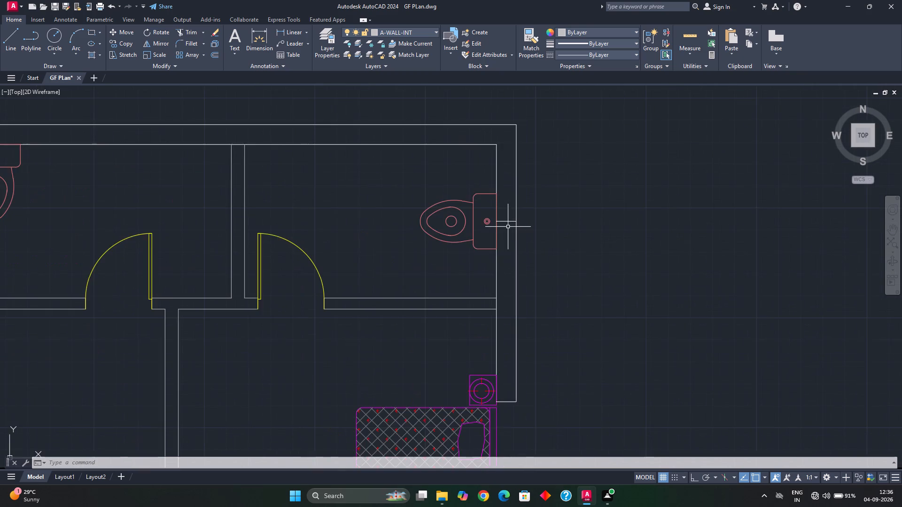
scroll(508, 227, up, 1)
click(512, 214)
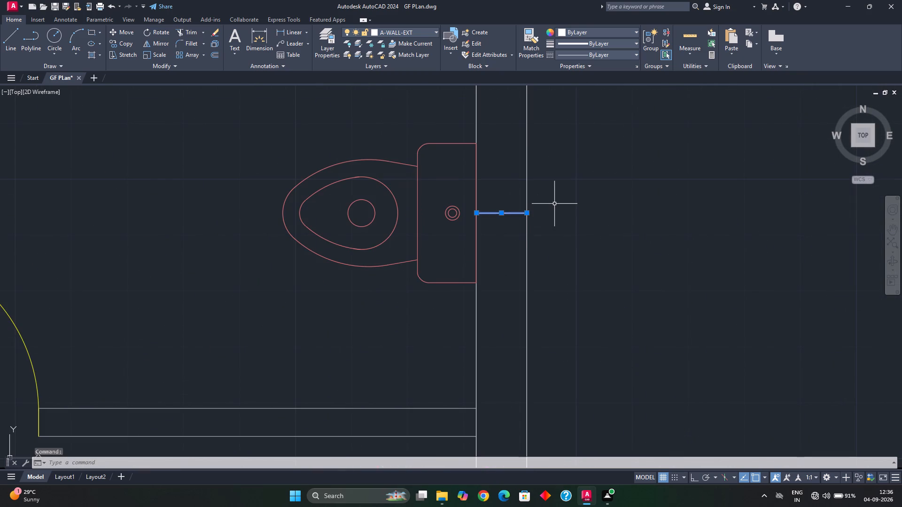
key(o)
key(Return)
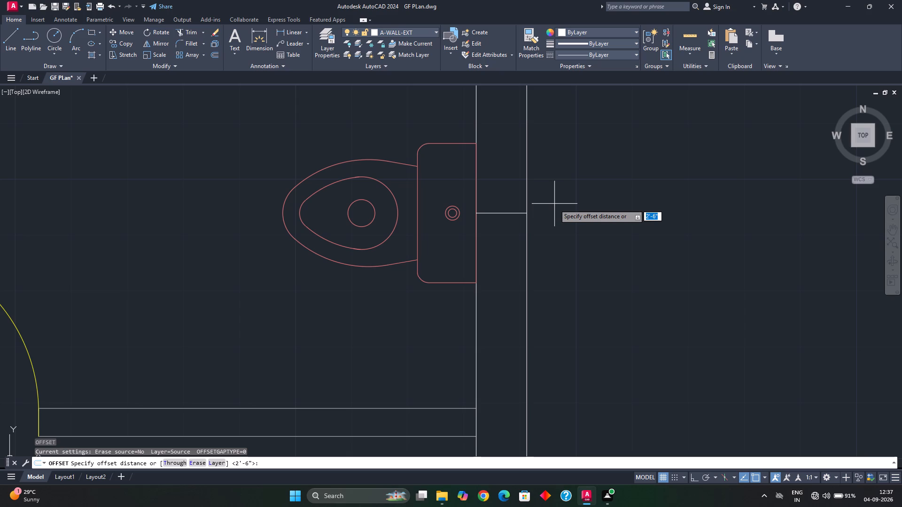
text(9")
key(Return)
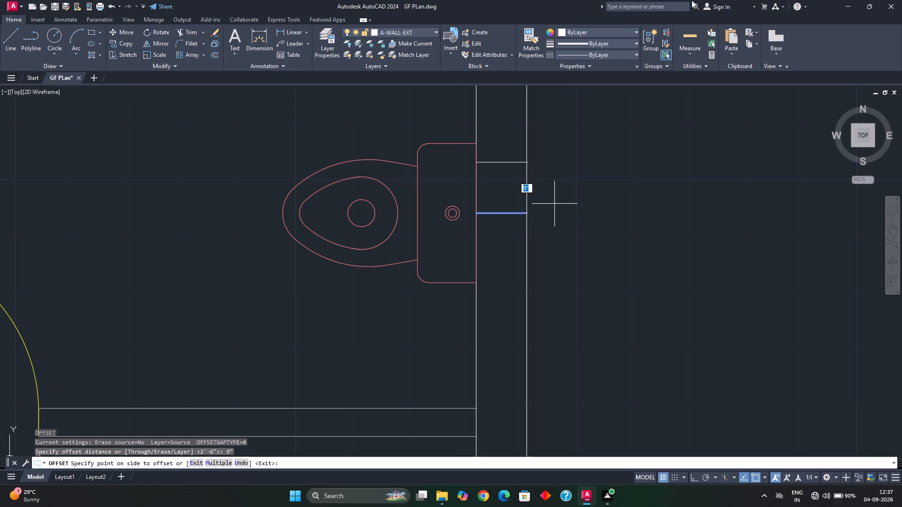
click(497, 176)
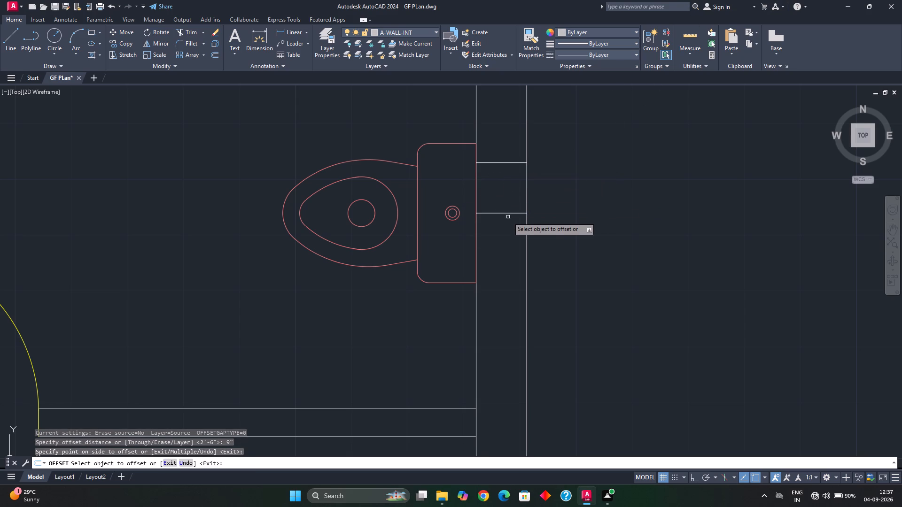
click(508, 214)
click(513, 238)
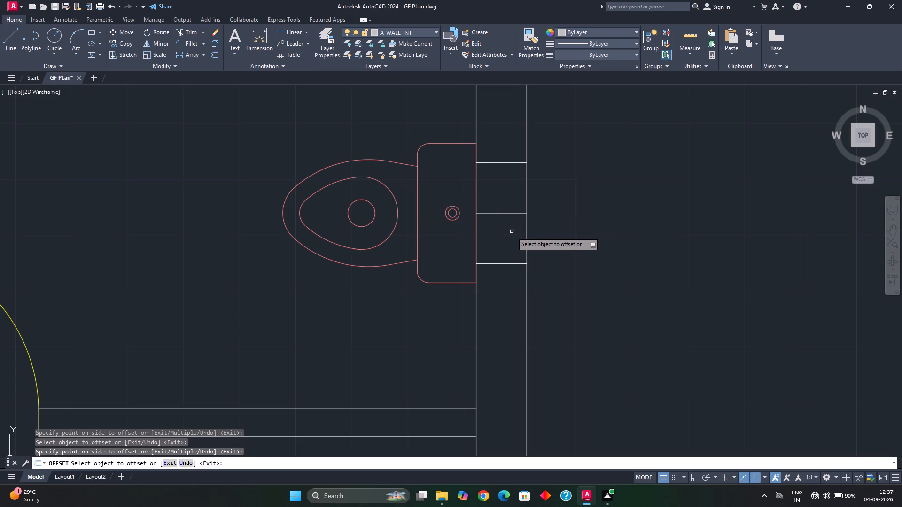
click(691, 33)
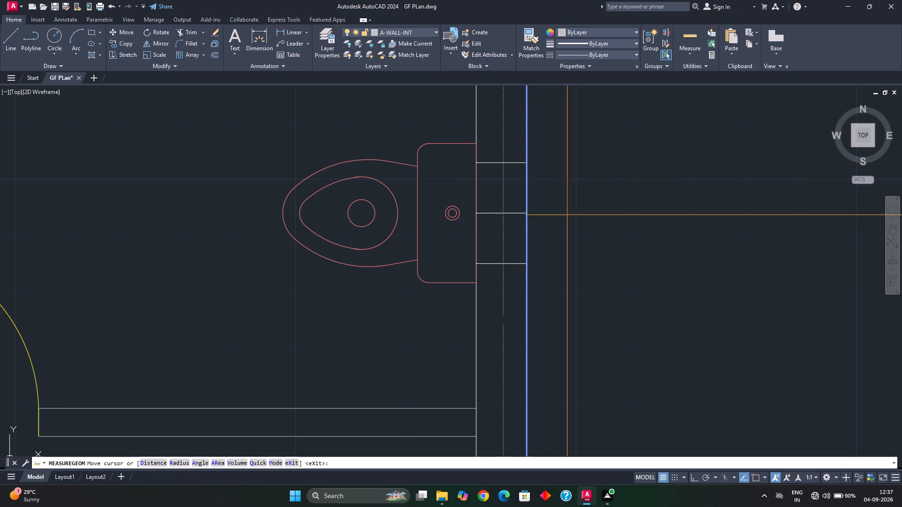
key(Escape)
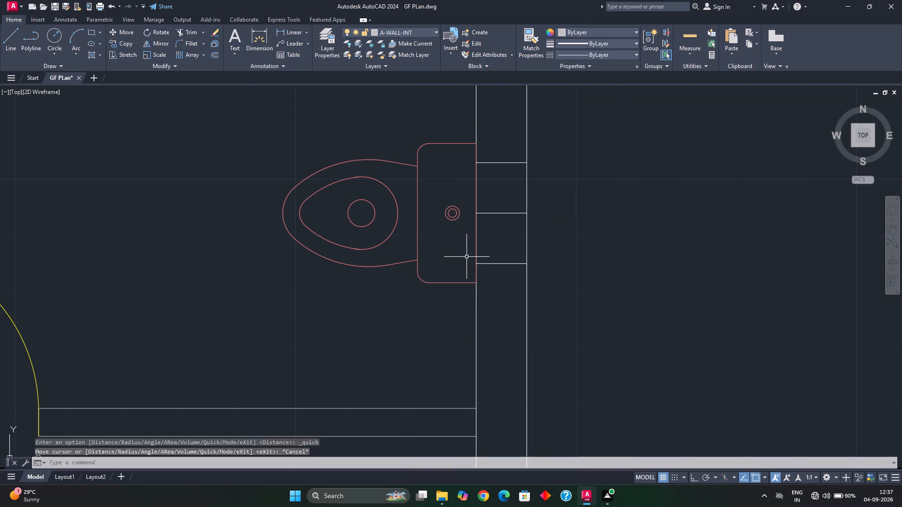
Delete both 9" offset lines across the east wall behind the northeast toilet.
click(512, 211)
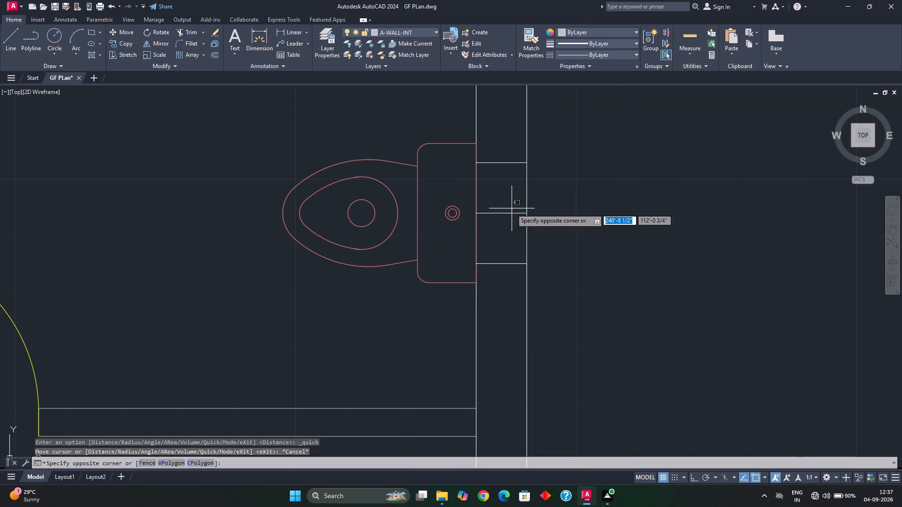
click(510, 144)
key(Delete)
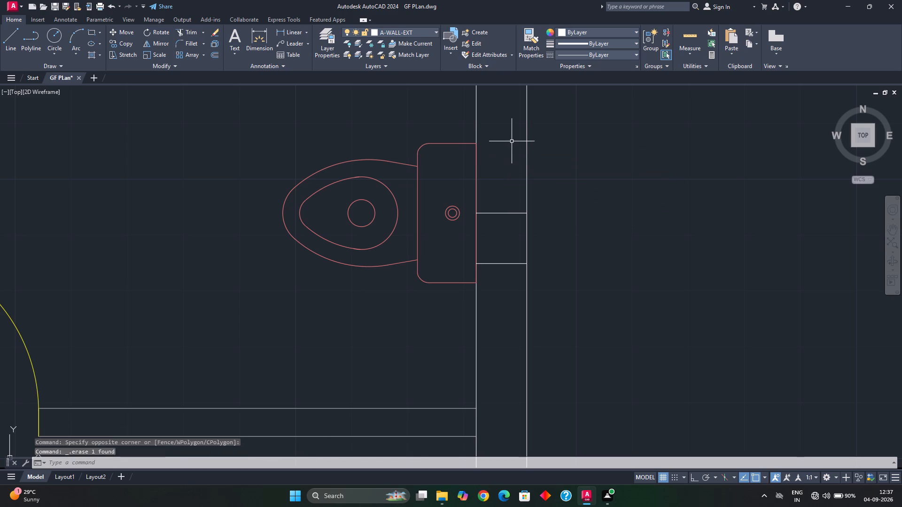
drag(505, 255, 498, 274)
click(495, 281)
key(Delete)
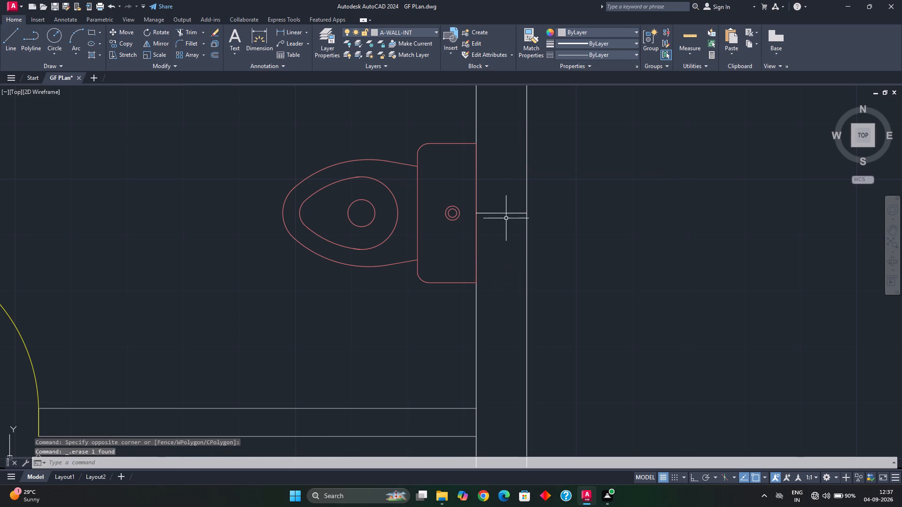
Offset the short line across the east wall behind the northeast toilet 1' to the south and to the north.
click(500, 213)
key(o)
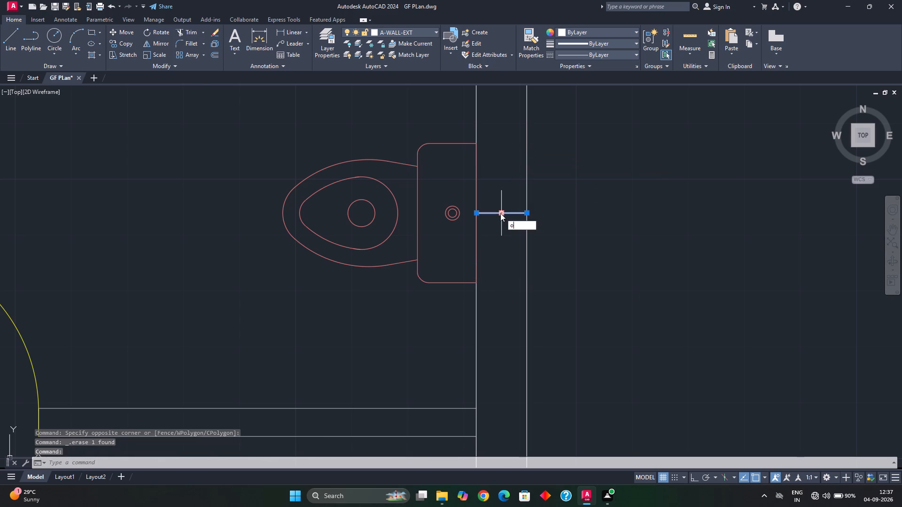
key(Return)
text(1')
key(Return)
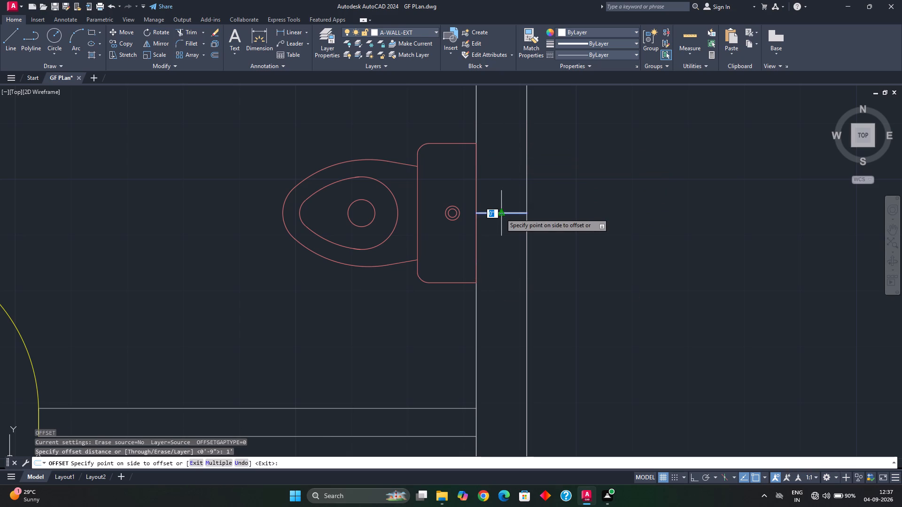
click(514, 240)
click(501, 215)
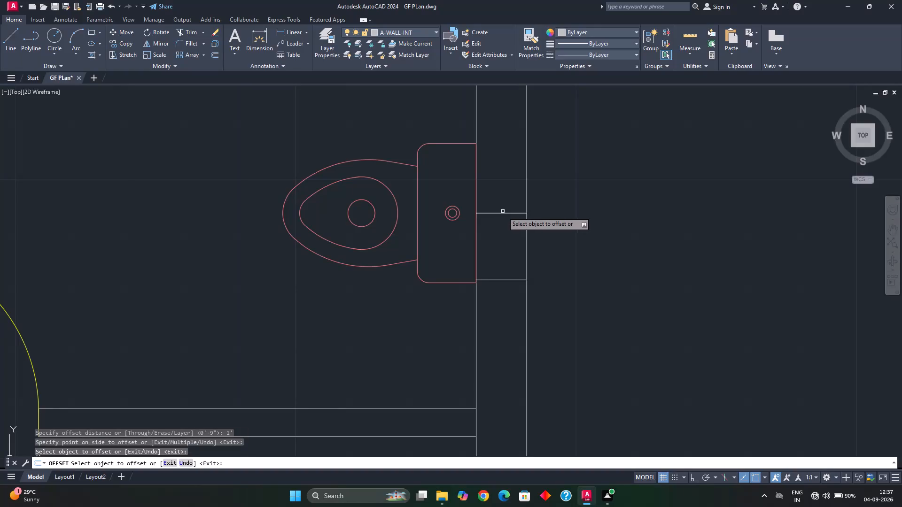
click(505, 215)
click(514, 195)
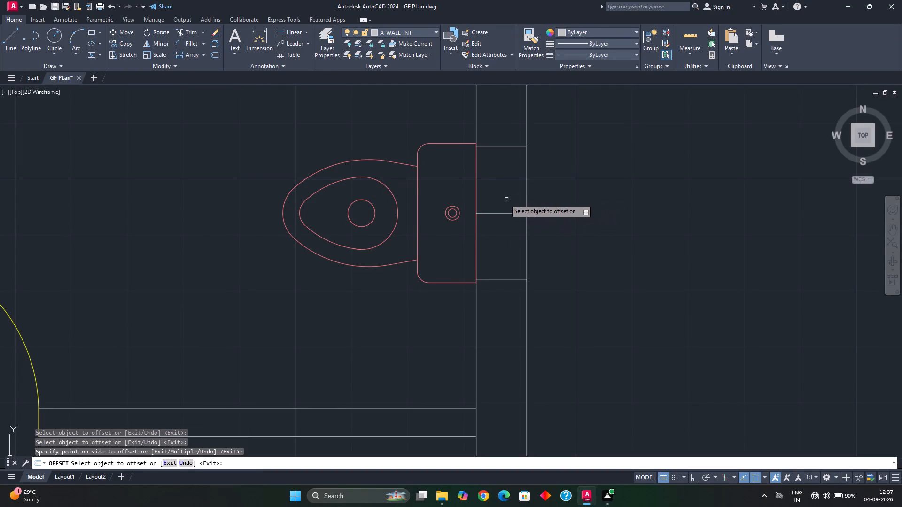
key(Escape)
key(Escape)
Trim away the middle line and the outer wall face between the two 1' offset lines behind the northeast toilet.
key(t)
key(r)
key(space)
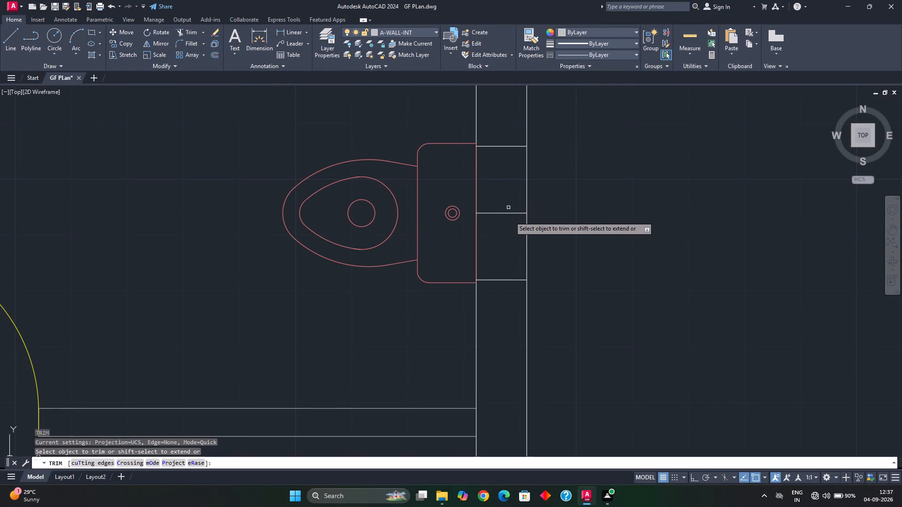
click(512, 213)
click(526, 218)
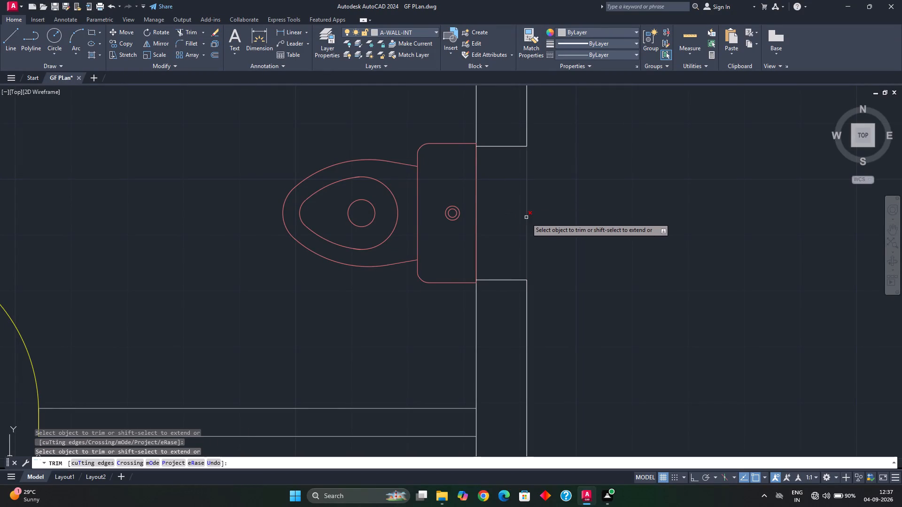
click(453, 161)
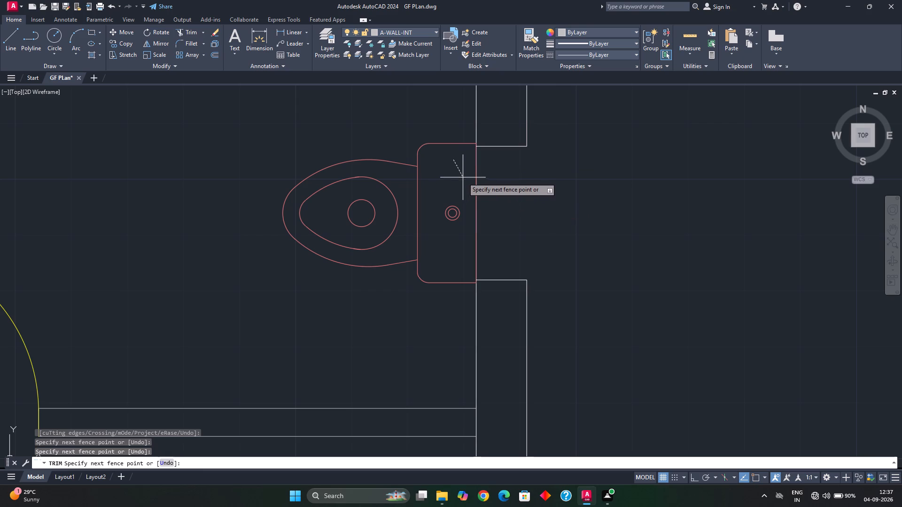
key(Escape)
key(Escape)
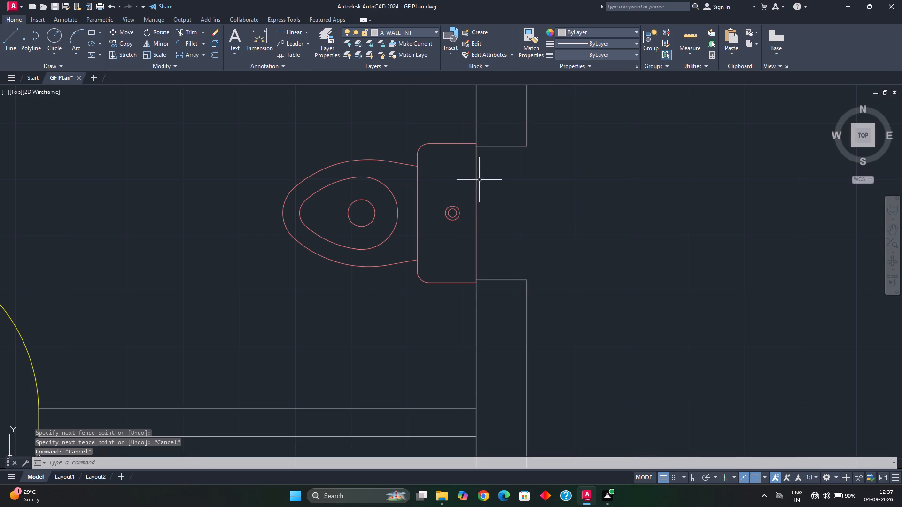
key(Escape)
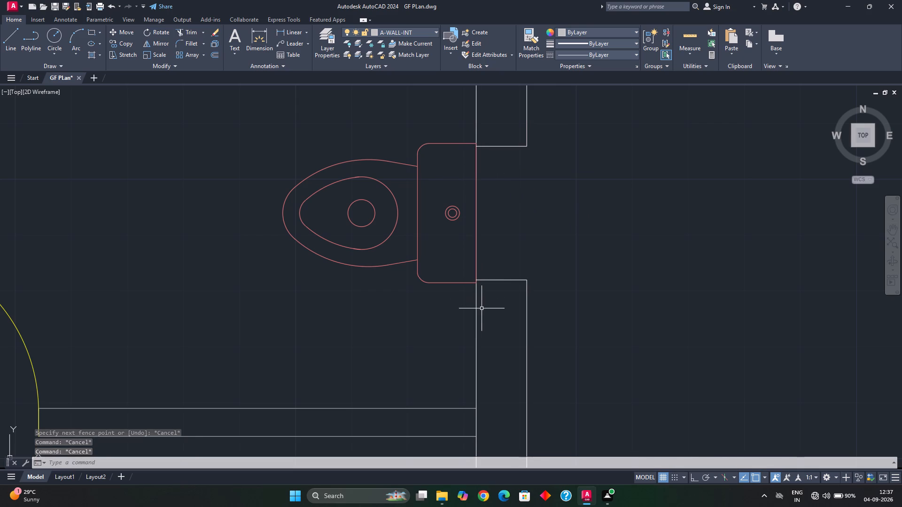
Break the east wall's inner face line at the south edge of the opening behind the northeast toilet.
click(475, 300)
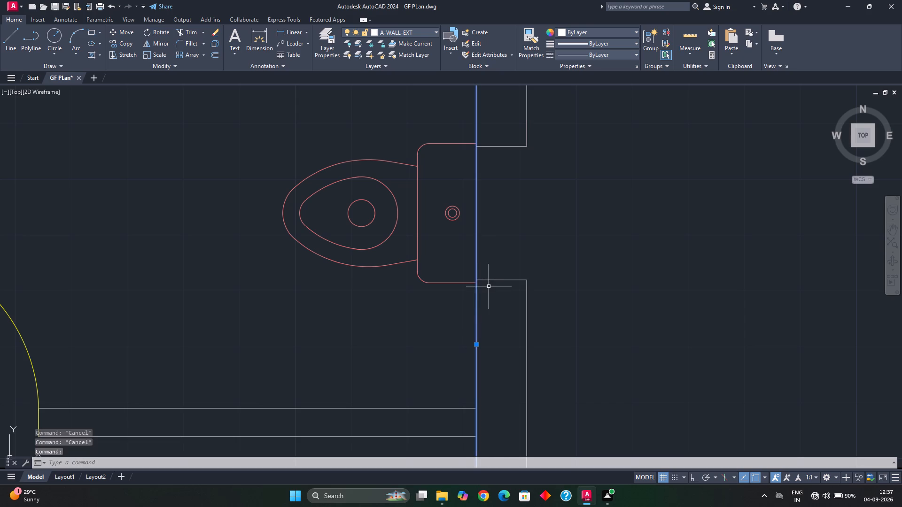
key(b)
key(r)
key(e)
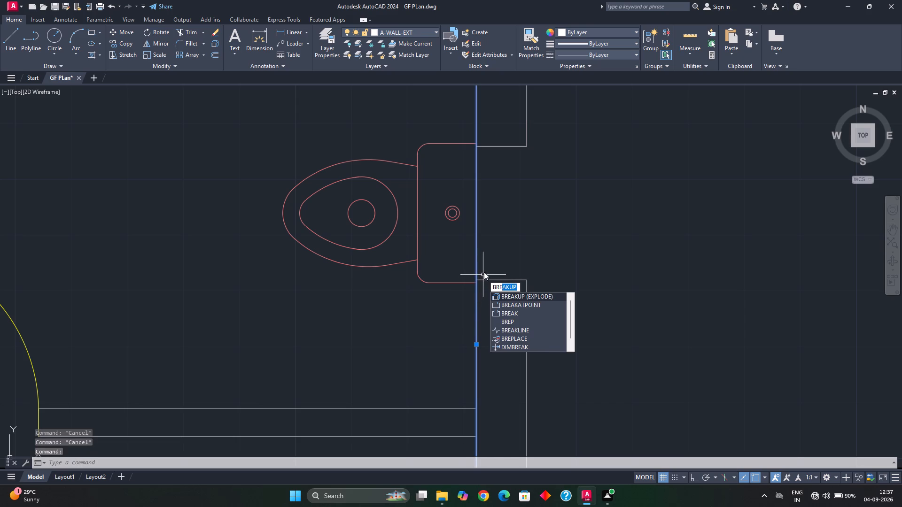
click(522, 302)
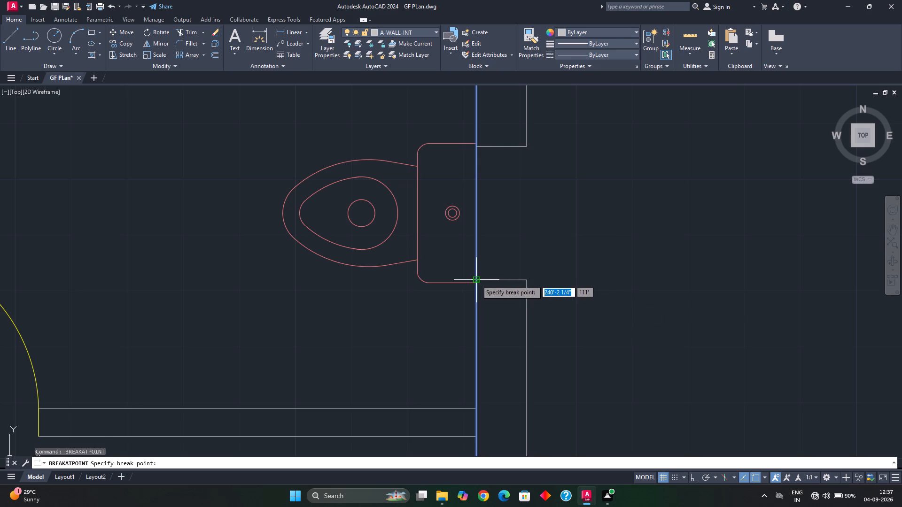
click(476, 280)
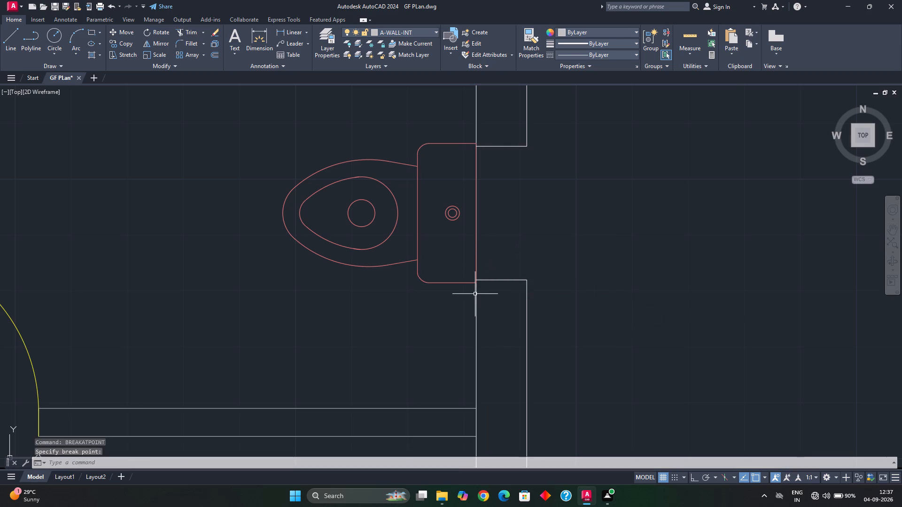
Shorten the east wall's inner face line to end at the north edge of the opening behind the northeast toilet.
key(Escape)
click(476, 298)
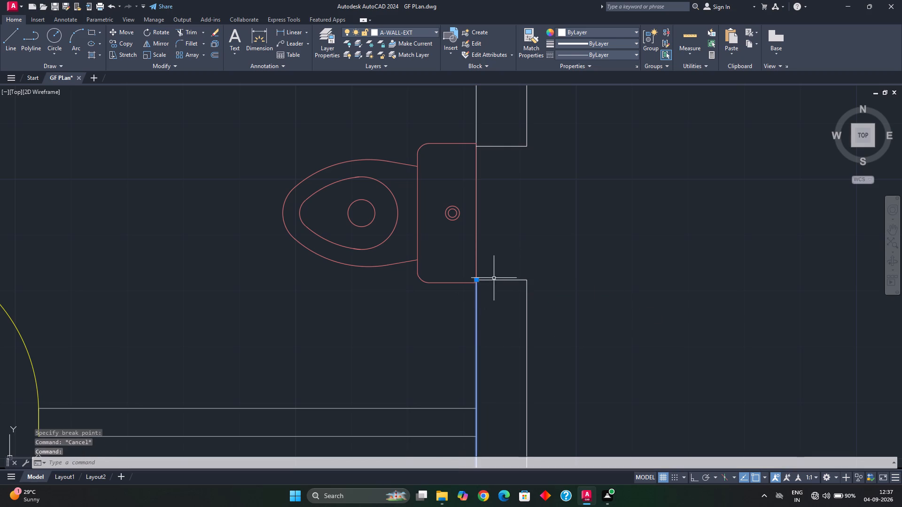
key(Escape)
middle_drag(490, 224, 484, 287)
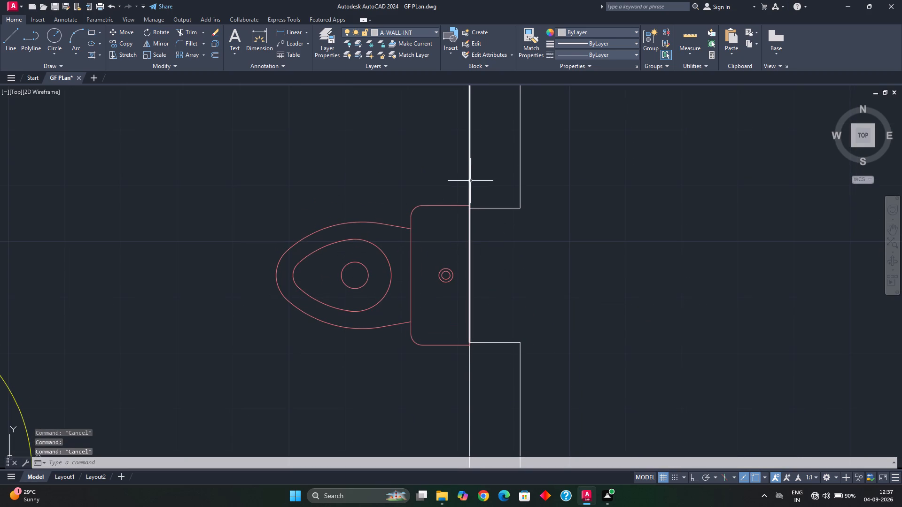
click(469, 190)
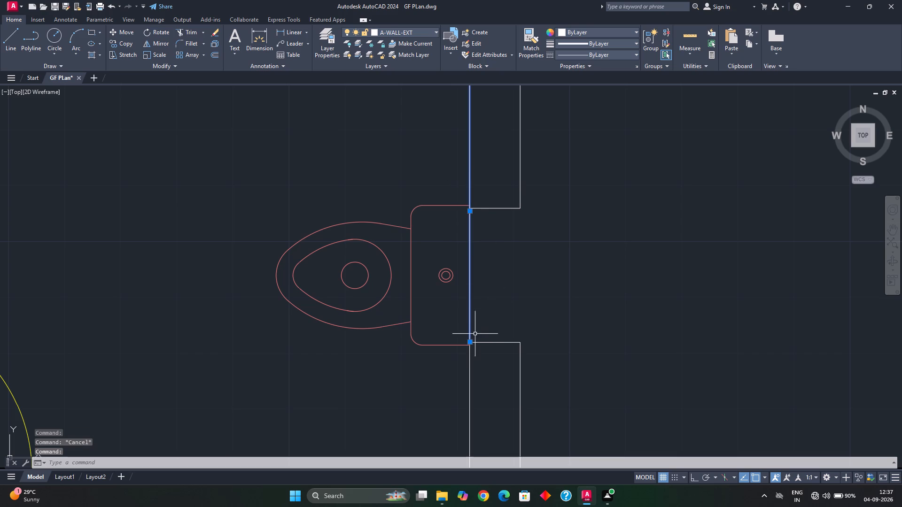
click(473, 345)
key(Escape)
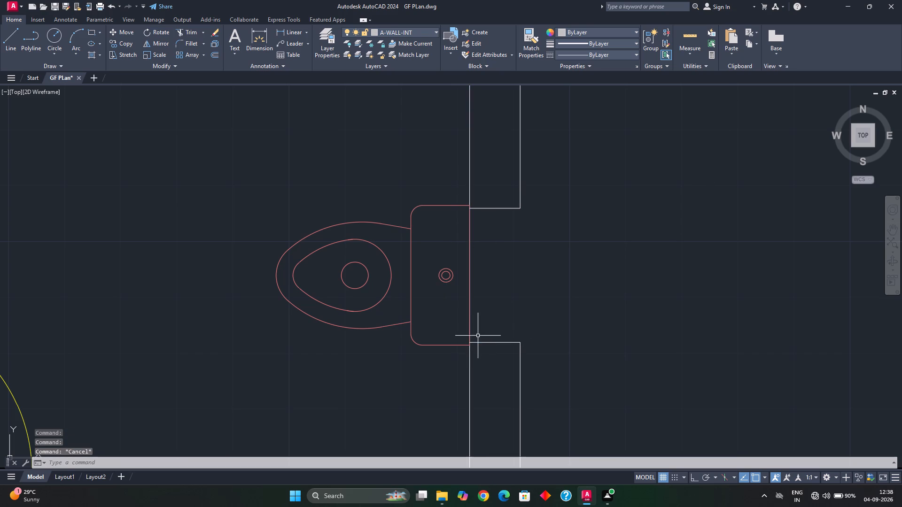
click(482, 146)
click(450, 159)
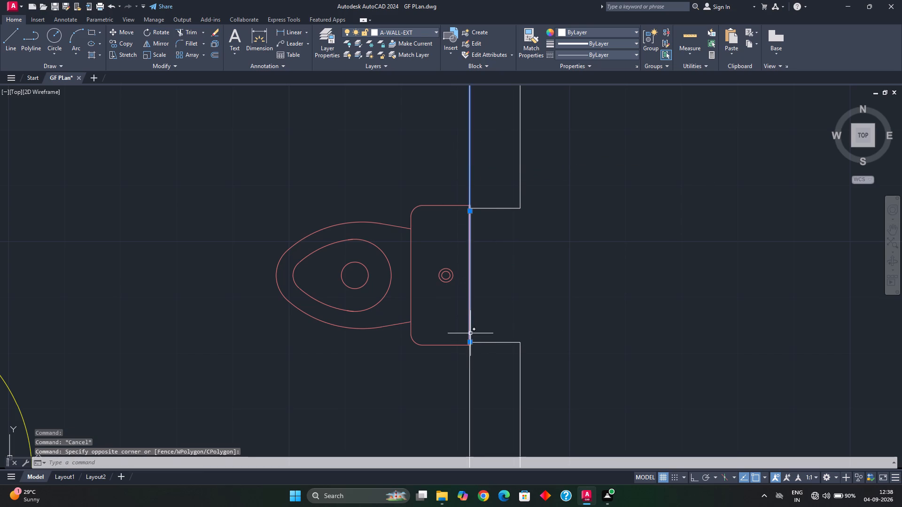
click(472, 344)
scroll(466, 281, up, 2)
middle_drag(491, 165, 464, 261)
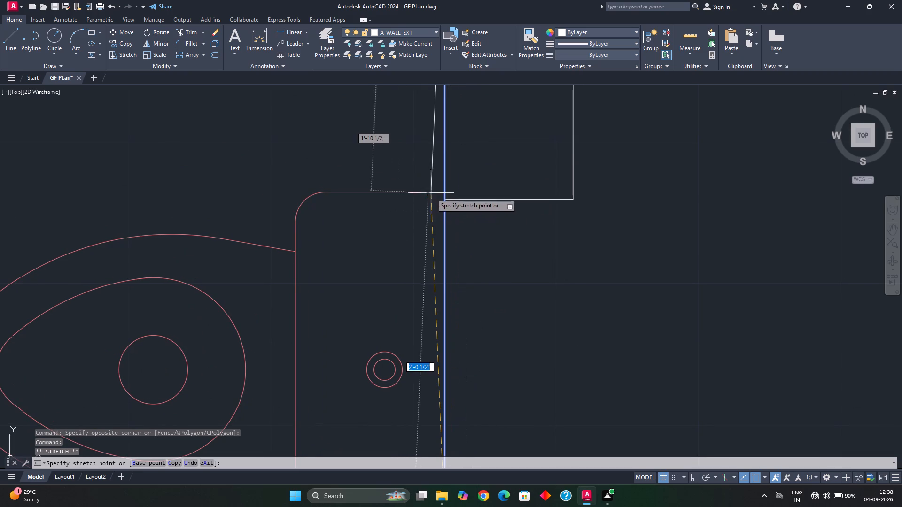
click(444, 201)
key(Escape)
scroll(463, 241, down, 2)
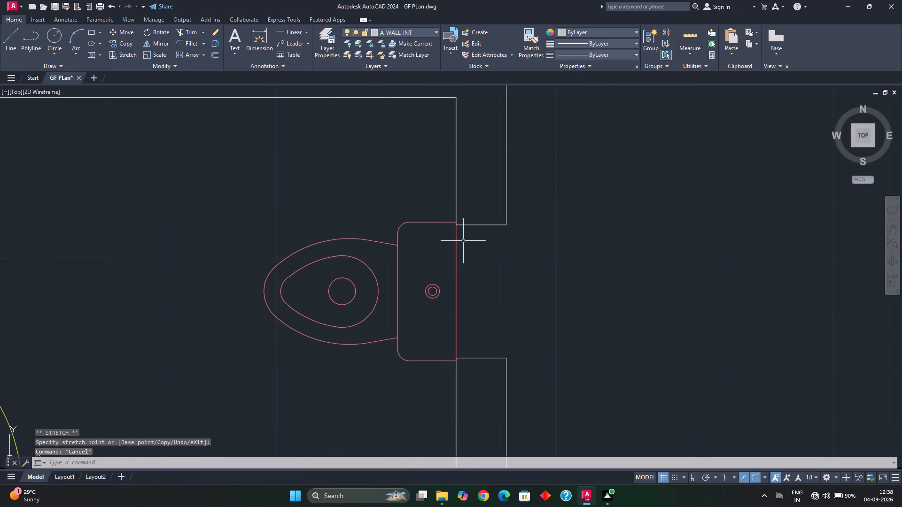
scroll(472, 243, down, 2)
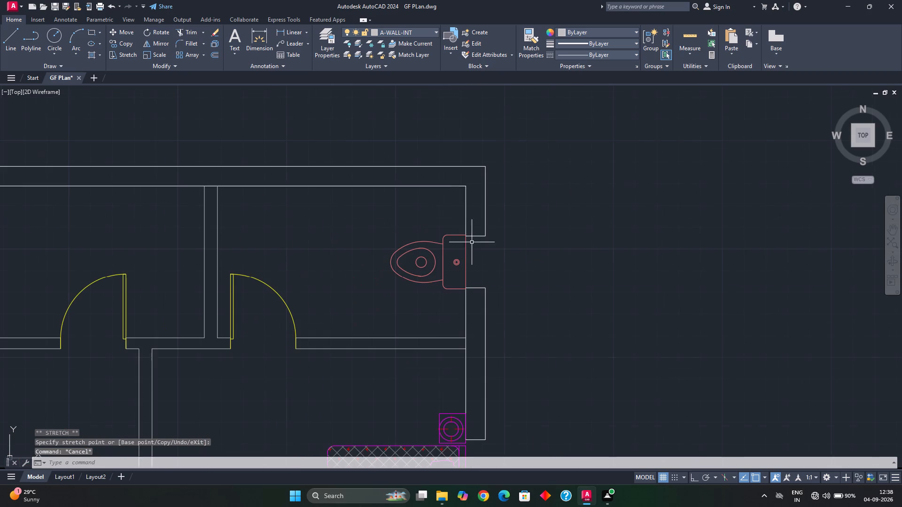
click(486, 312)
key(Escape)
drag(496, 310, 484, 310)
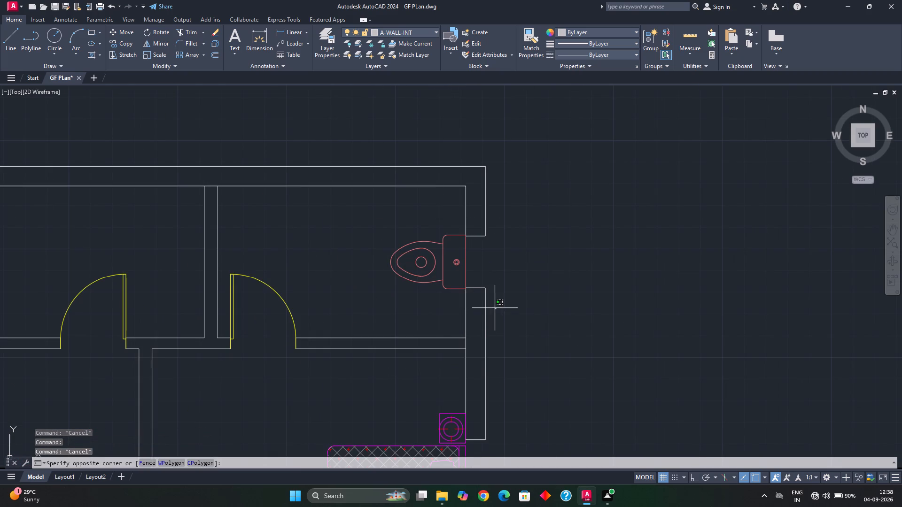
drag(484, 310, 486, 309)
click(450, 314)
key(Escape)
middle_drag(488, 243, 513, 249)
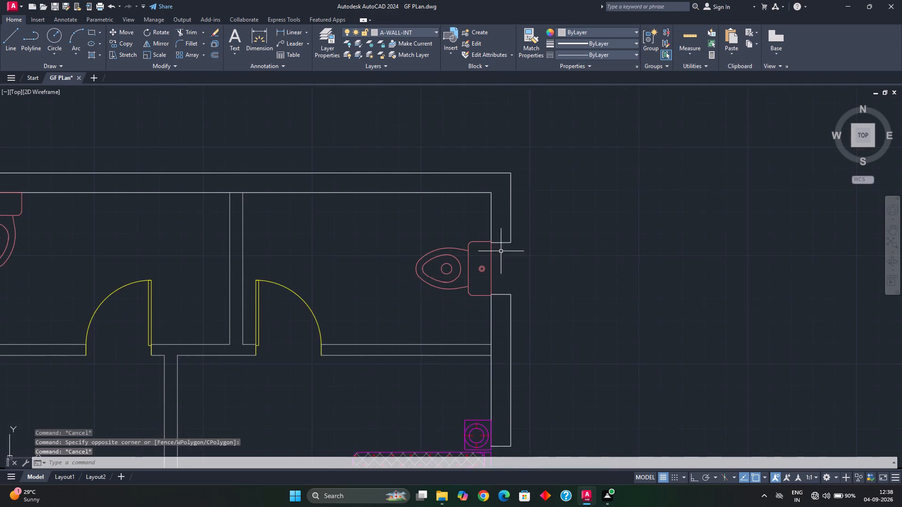
Offset the short line across the northwest bedroom's west wall 2'6" to the south and to the north.
scroll(467, 284, down, 2)
middle_drag(463, 291, 502, 231)
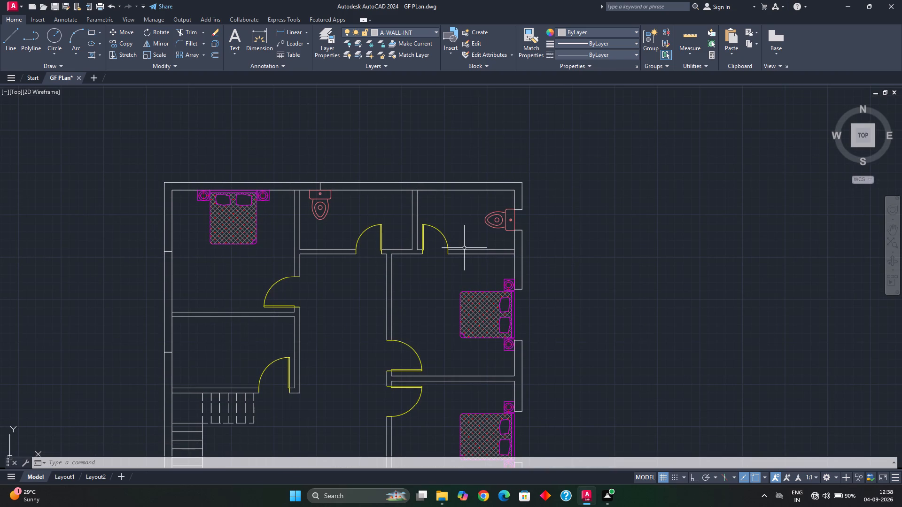
middle_drag(211, 279, 489, 241)
scroll(490, 241, down, 1)
scroll(449, 213, up, 1)
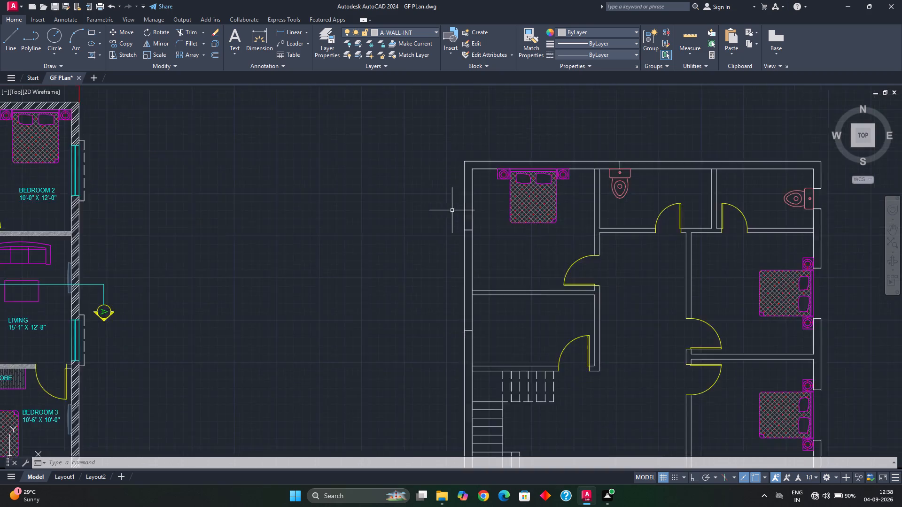
scroll(454, 210, up, 2)
click(489, 261)
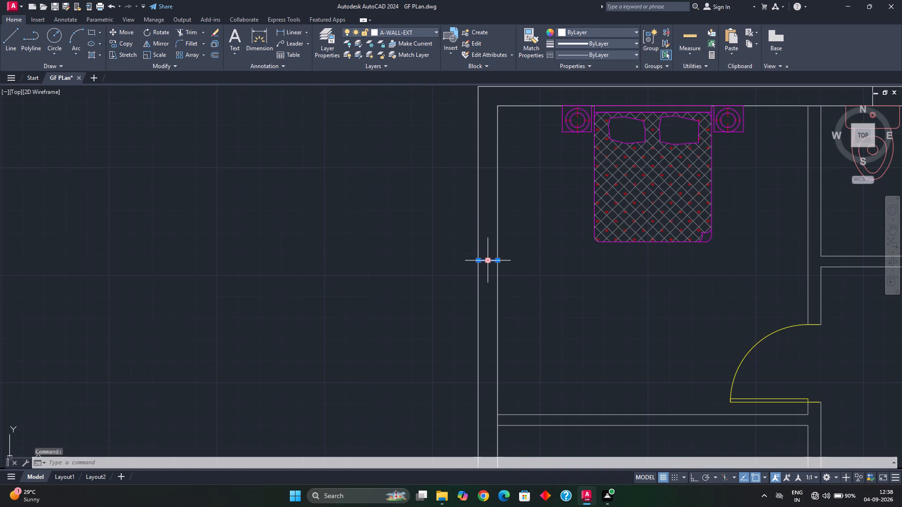
key(o)
key(Return)
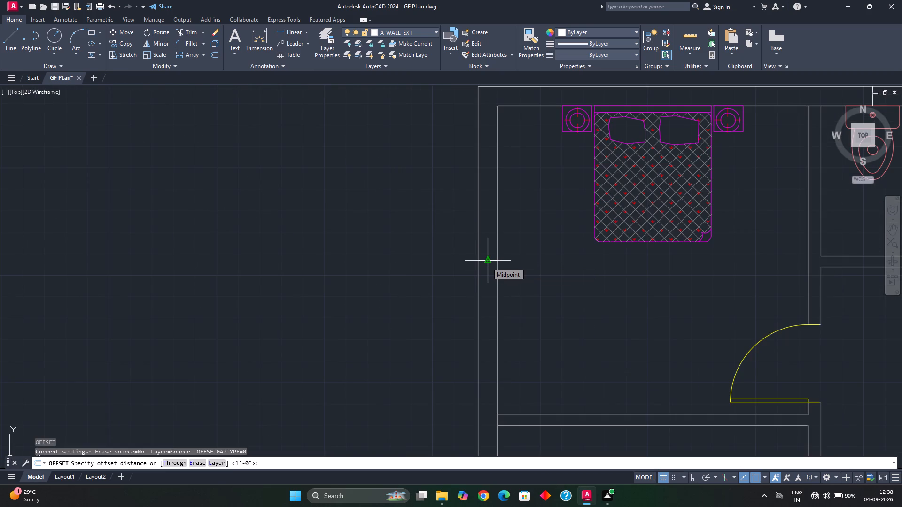
key(2)
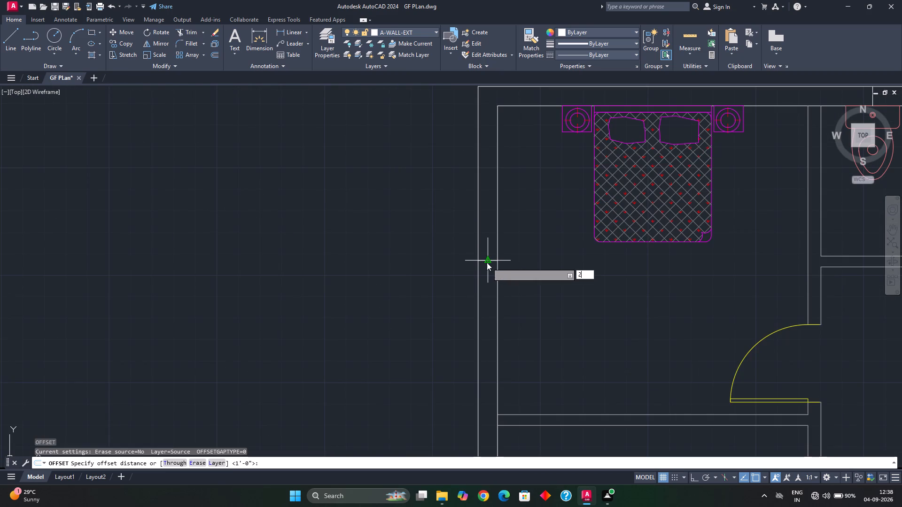
text('6)
key(shift+quotedbl)
key(Return)
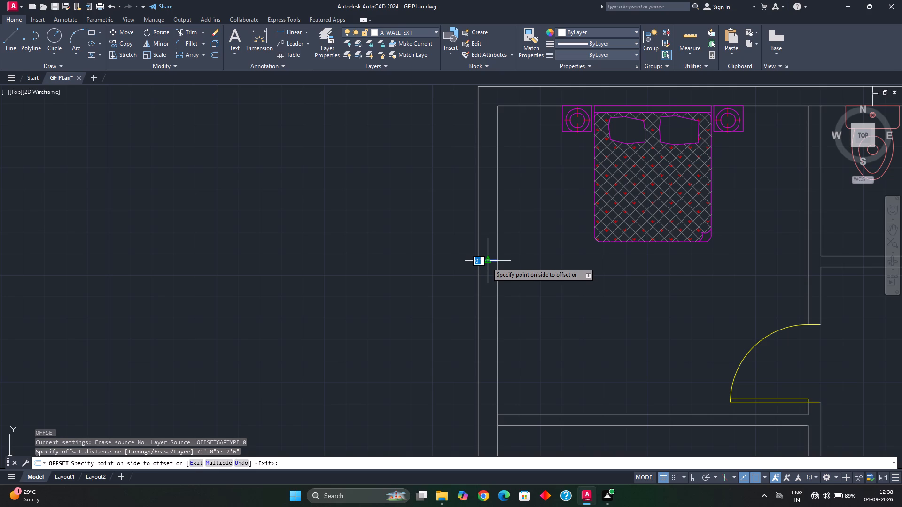
drag(485, 284, 492, 279)
click(487, 261)
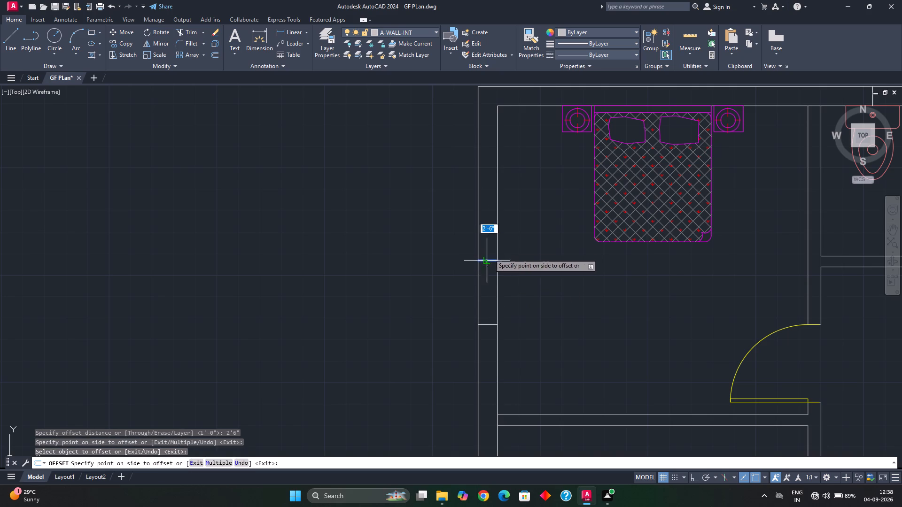
click(490, 247)
key(t)
key(r)
key(space)
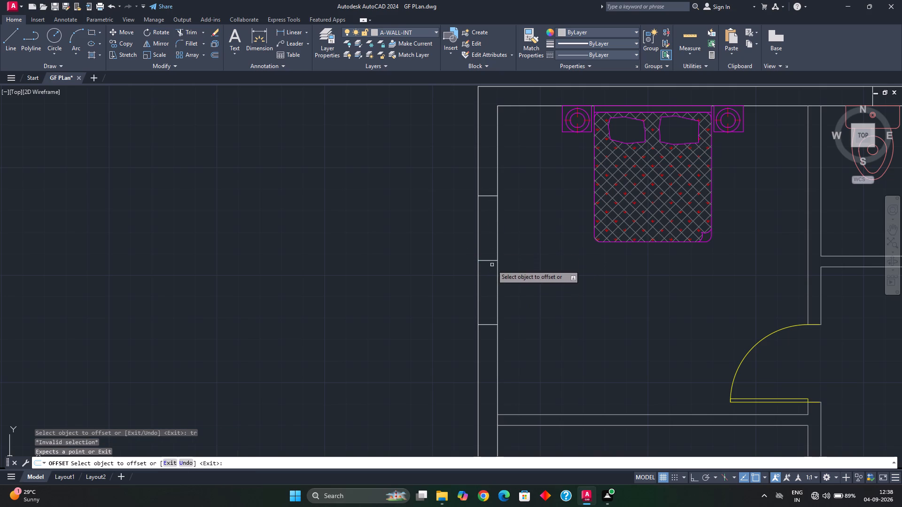
click(493, 260)
key(Escape)
key(Escape)
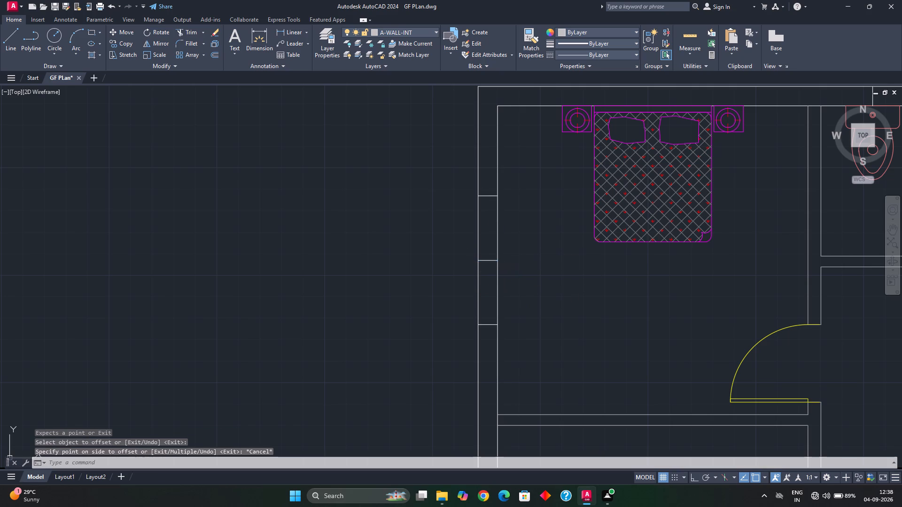
Trim away the middle line and both wall faces between the two 2'6" offset lines in the northwest bedroom's west wall.
key(t)
text(r)
key(space)
key(space)
click(494, 261)
click(505, 258)
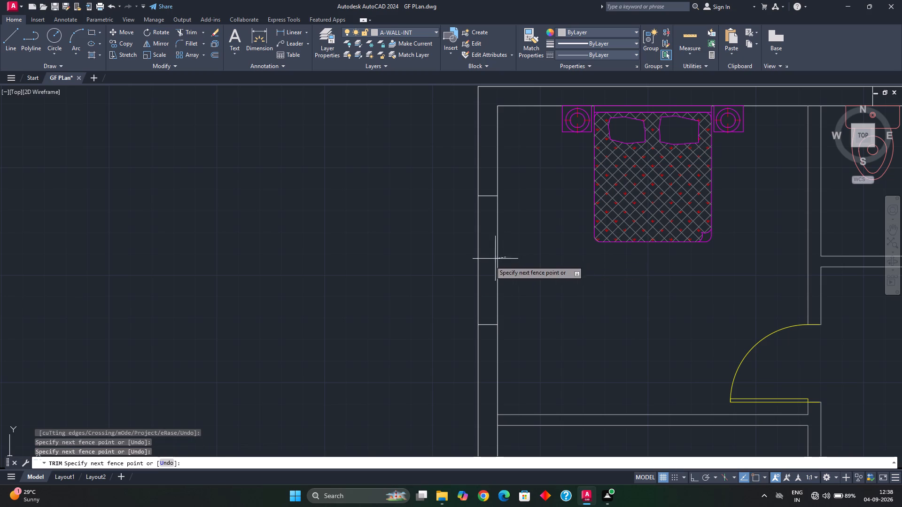
click(465, 267)
scroll(518, 310, down, 2)
middle_drag(518, 310, 508, 249)
middle_drag(516, 352, 507, 292)
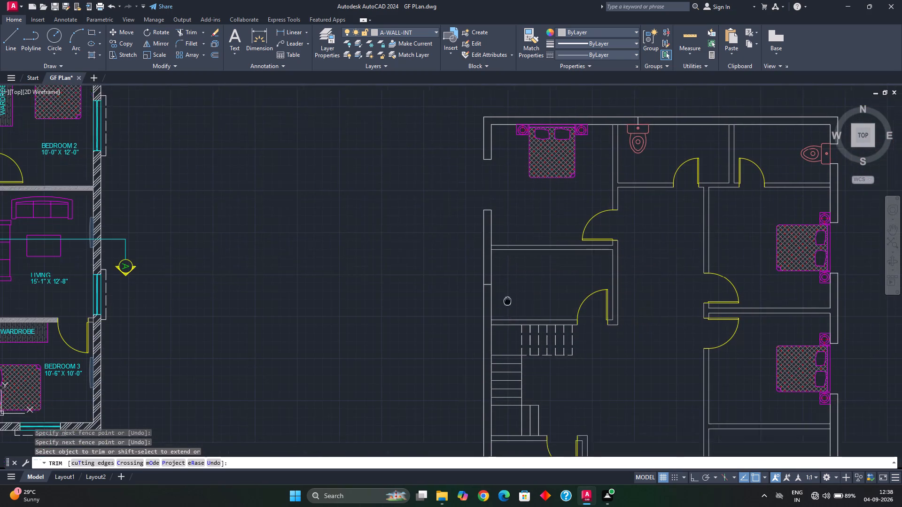
Offset the short line across the west exterior wall, beside the room north of the stairs, by 2' to both sides.
middle_drag(507, 292, 507, 292)
key(Escape)
scroll(493, 288, up, 2)
middle_click(493, 288)
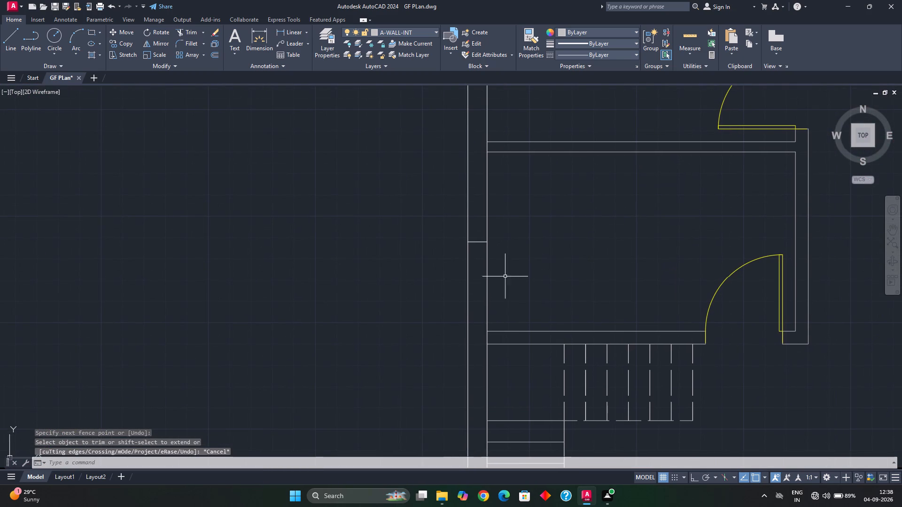
middle_drag(511, 271, 528, 256)
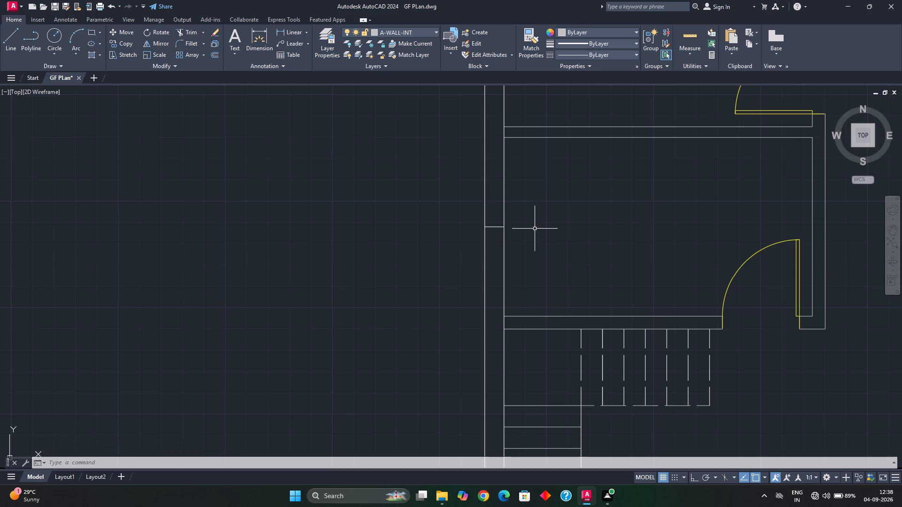
click(495, 226)
key(Escape)
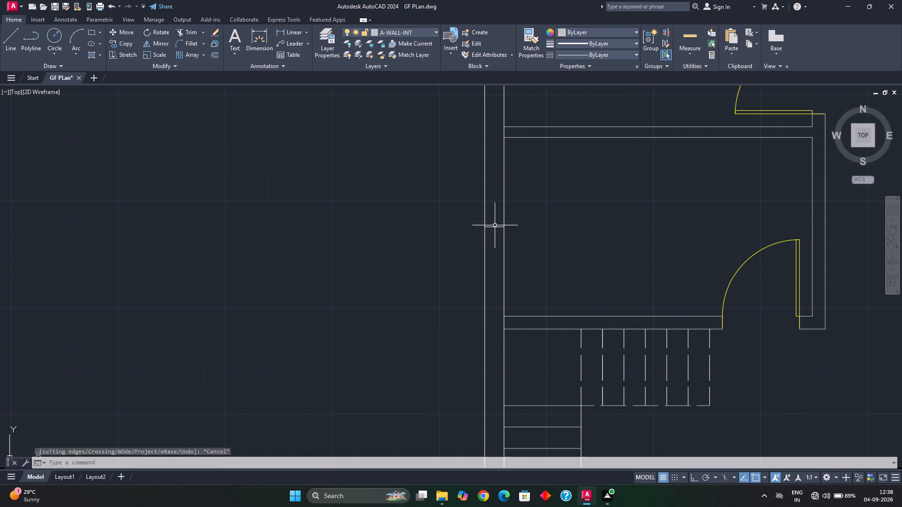
click(494, 227)
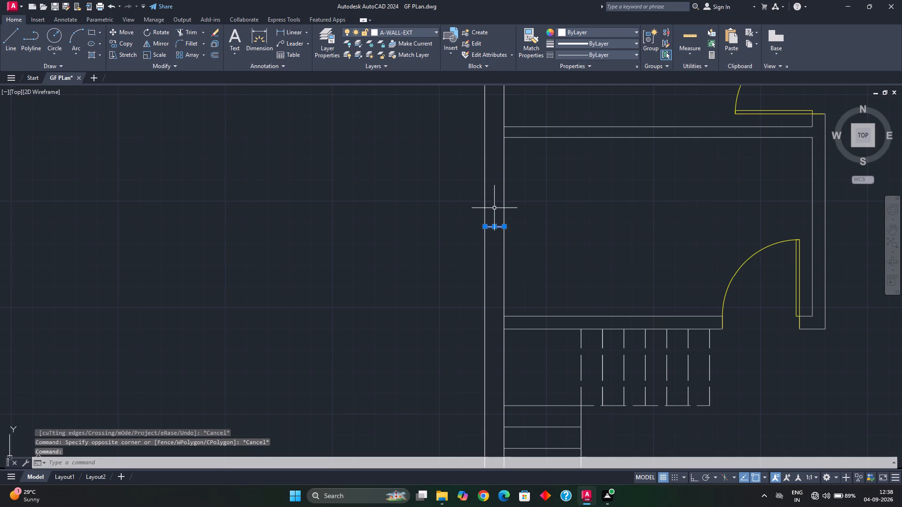
key(o)
key(Return)
text(2')
key(Return)
click(498, 207)
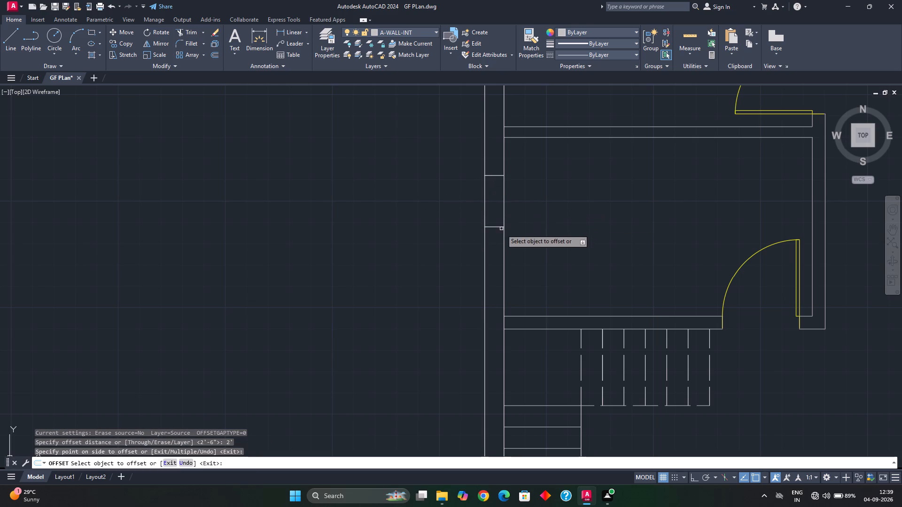
click(498, 226)
click(495, 246)
key(Escape)
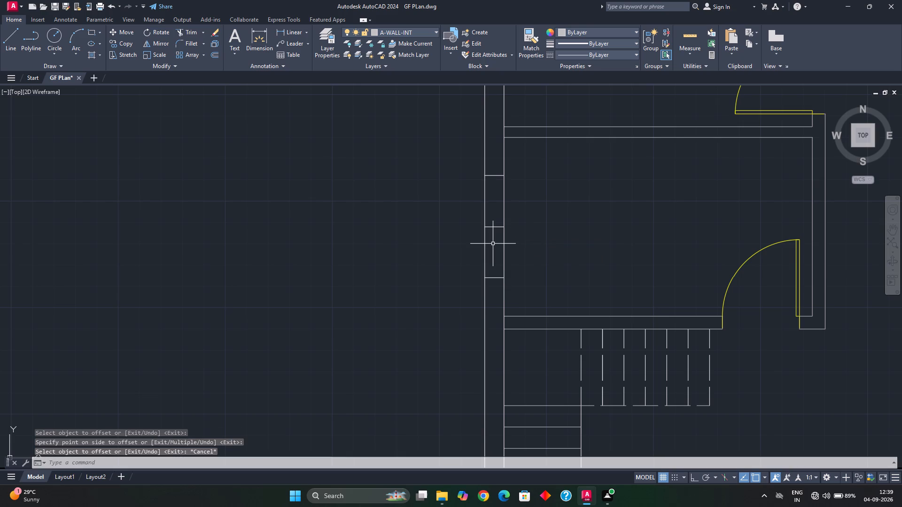
Trim away the middle line and both wall lines between the offset lines to open the west wall north of the stairs.
text(trr)
key(space)
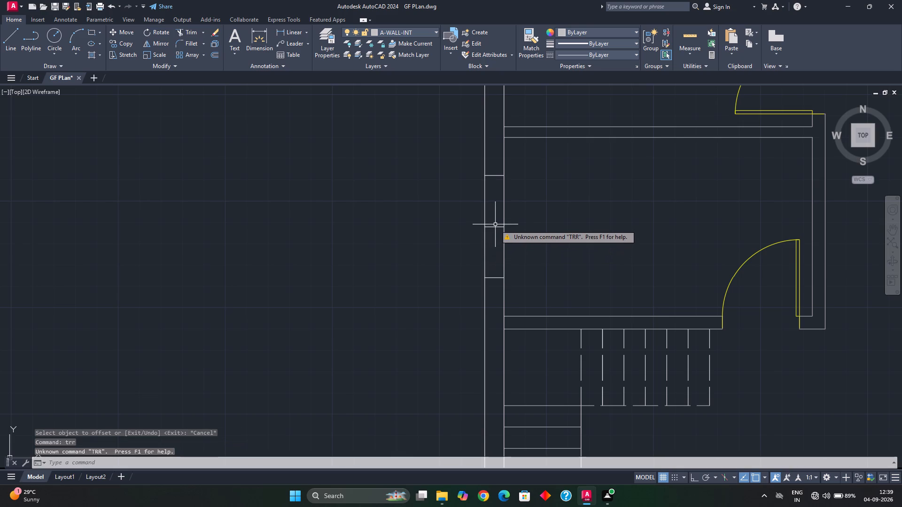
key(Escape)
key(Escape)
key(t)
text(r)
key(space)
click(497, 228)
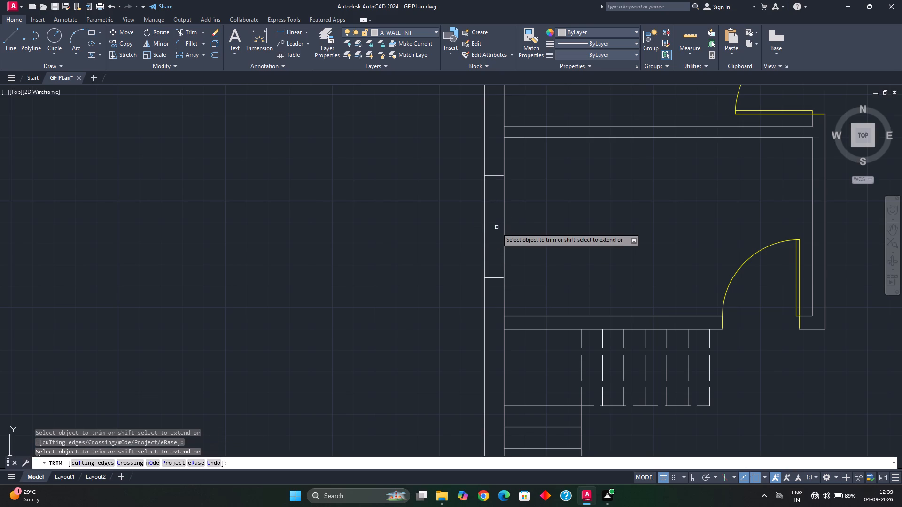
drag(512, 227, 506, 227)
click(459, 242)
scroll(521, 263, down, 1)
middle_drag(521, 263, 523, 198)
key(Escape)
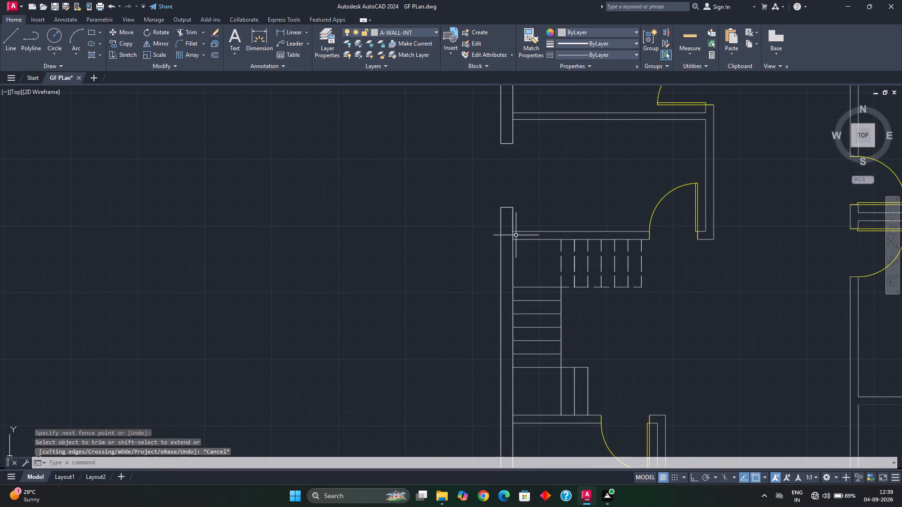
Extend the wall line above the stairs and the uppermost tread line across to the west wall's outer face.
middle_drag(517, 280, 525, 259)
scroll(517, 279, up, 1)
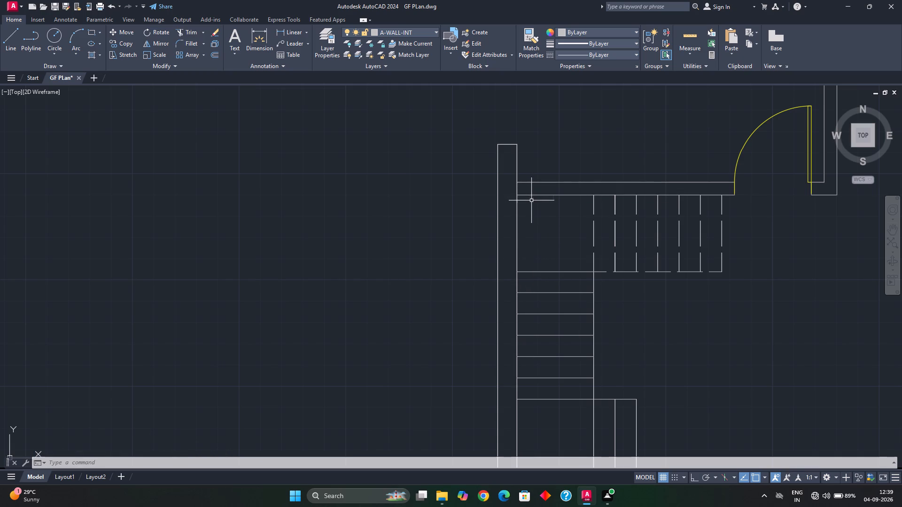
key(e)
key(x)
key(space)
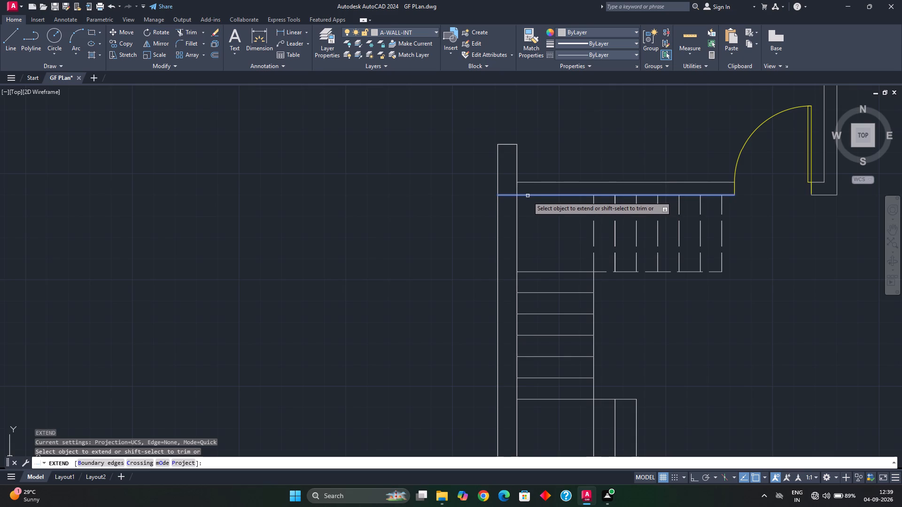
click(528, 196)
click(527, 272)
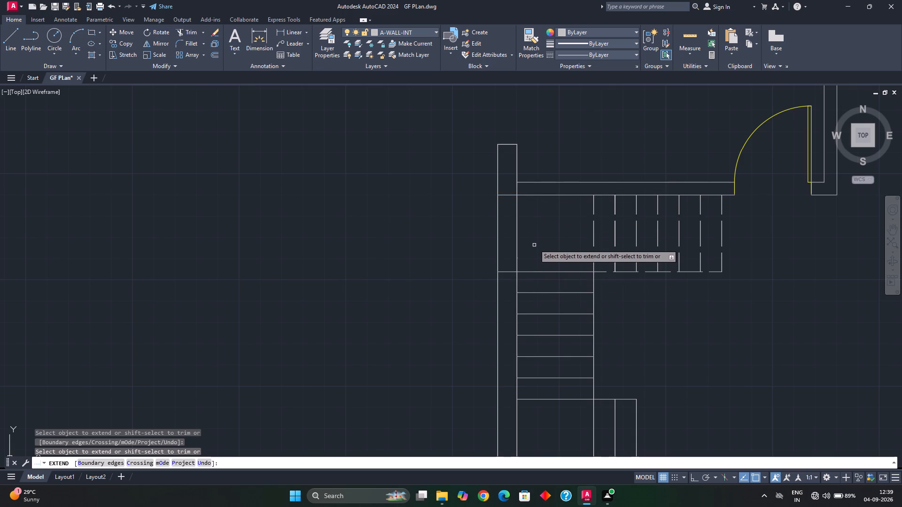
key(Escape)
key(Escape)
Trim both west wall lines between the two extended lines to open the wall at the upper stair landing.
text(tr)
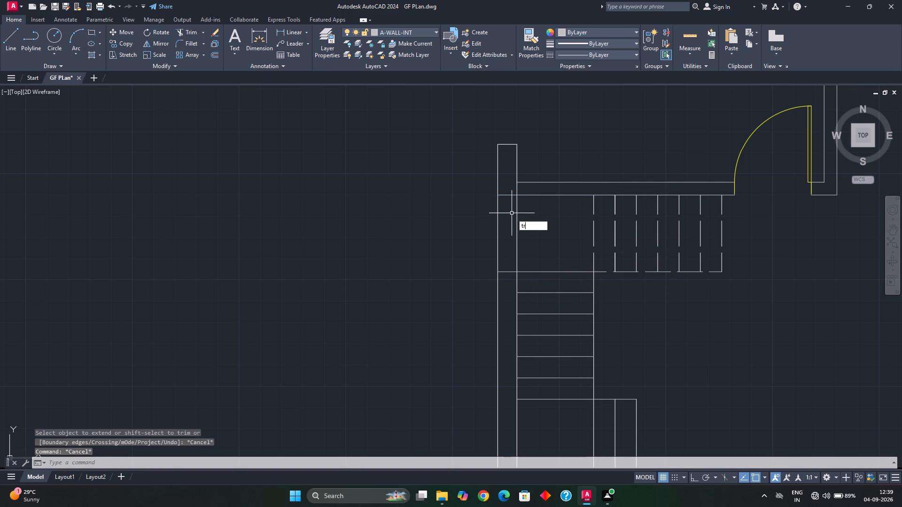
key(space)
click(536, 233)
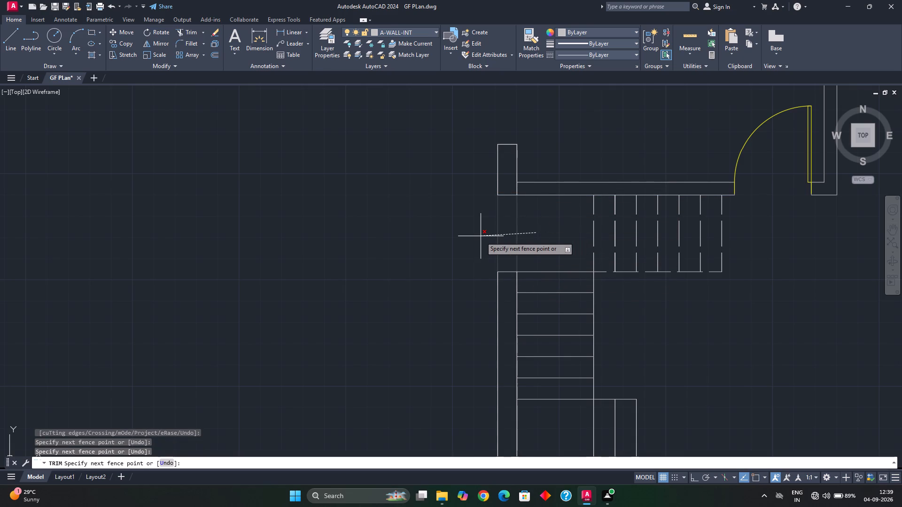
click(481, 237)
key(Escape)
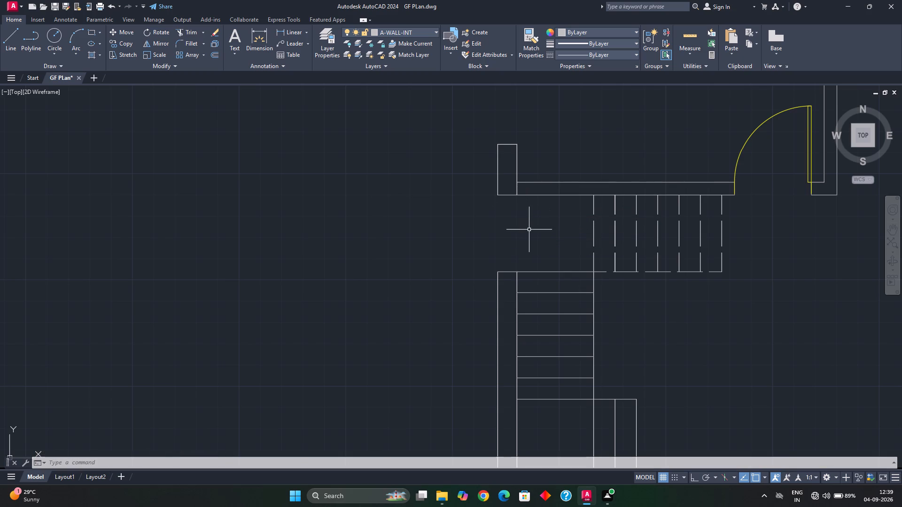
Extend the lower landing's top edge and the wall line below that landing to the west wall's outer face.
middle_drag(530, 233, 519, 149)
middle_drag(524, 293, 523, 225)
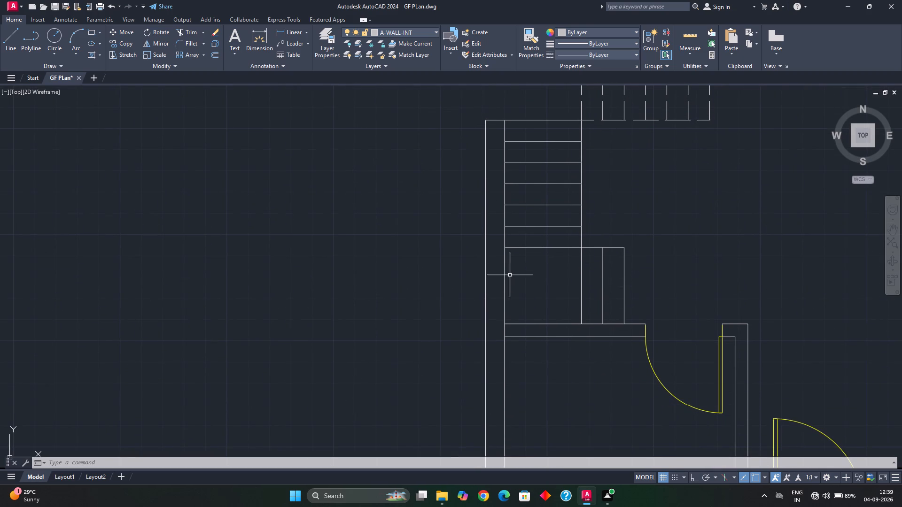
key(e)
text(x)
key(space)
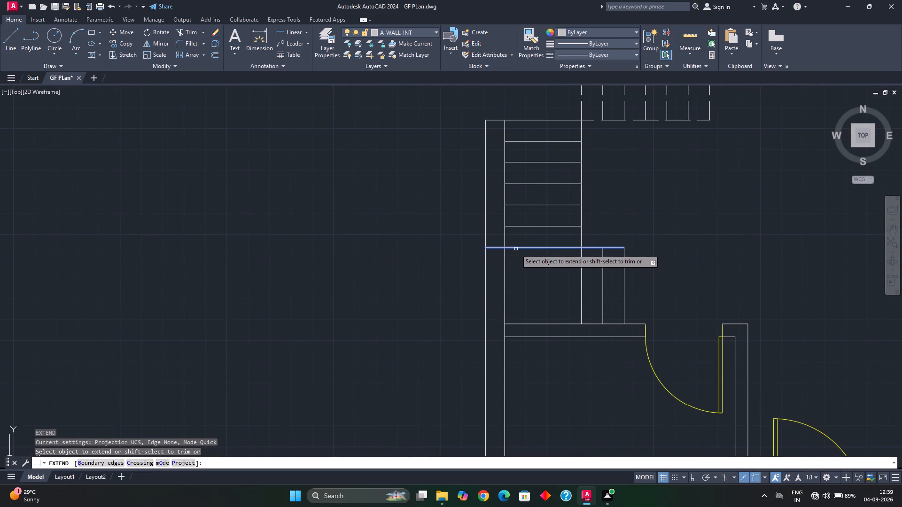
click(516, 249)
click(515, 325)
key(Escape)
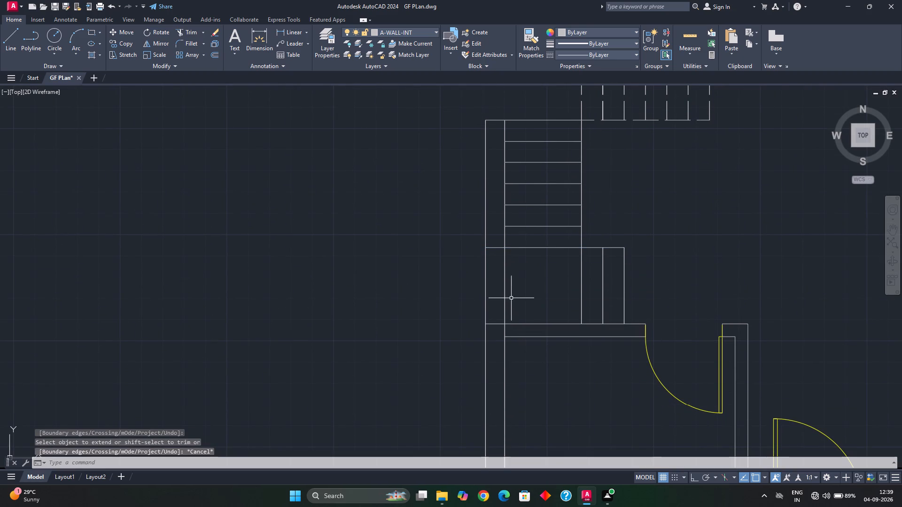
Trim both west wall lines between the extended lines to open the wall at the lower stair landing.
text(tr)
key(space)
click(515, 289)
click(458, 292)
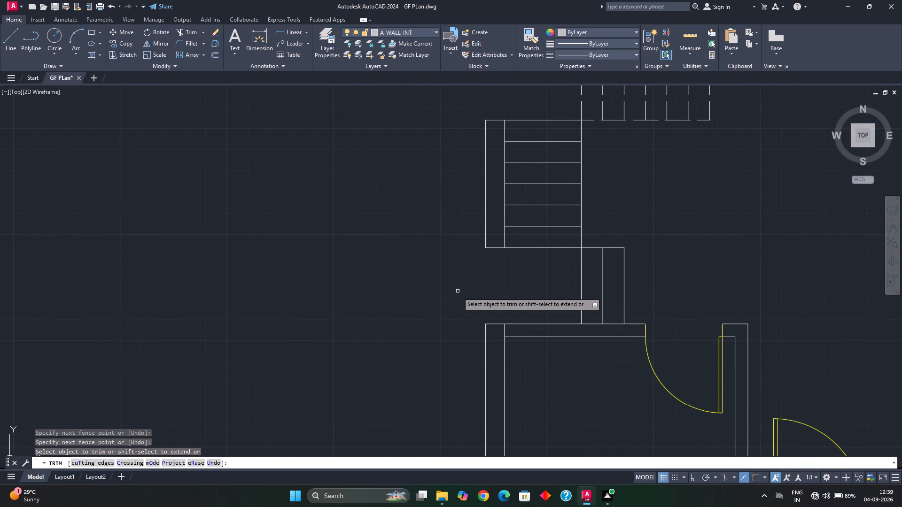
scroll(513, 291, down, 1)
middle_drag(513, 291, 511, 256)
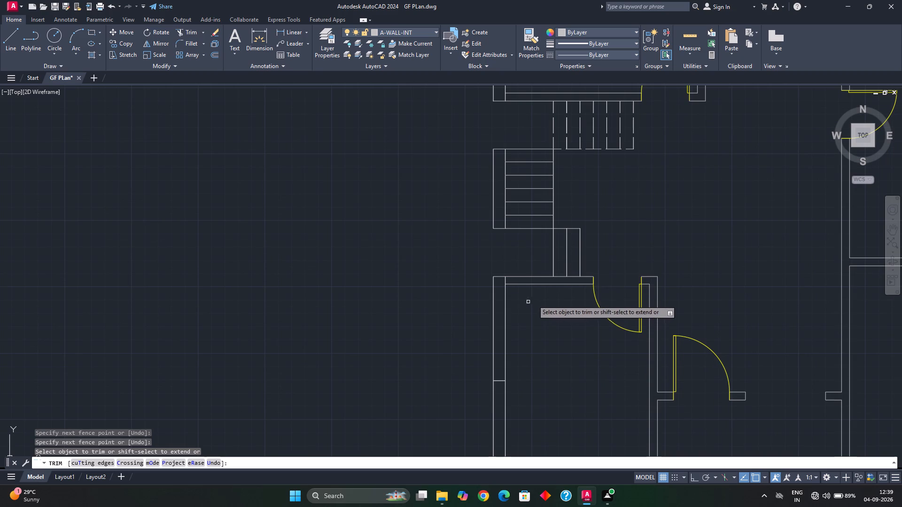
scroll(533, 308, down, 1)
middle_drag(534, 309, 526, 254)
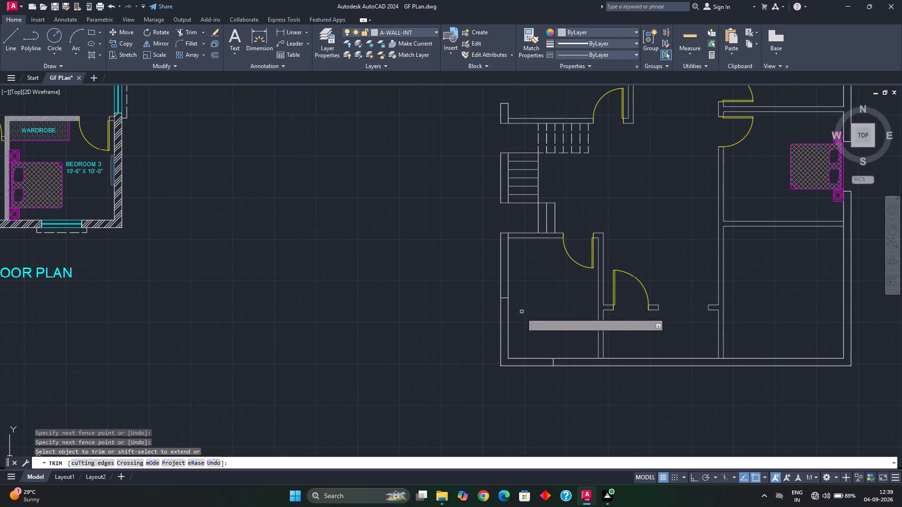
key(Escape)
Offset the short line across the west wall of the southwest room by 2' to both sides.
click(505, 300)
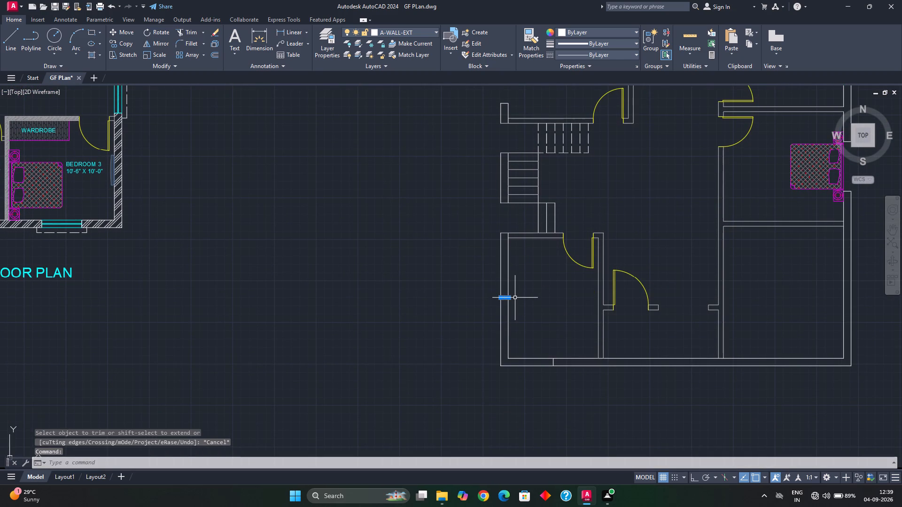
key(o)
key(Return)
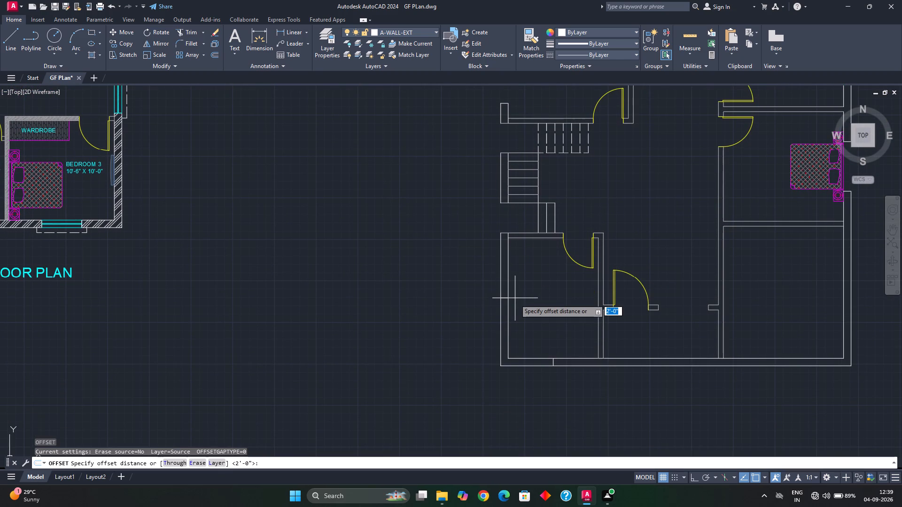
key(Return)
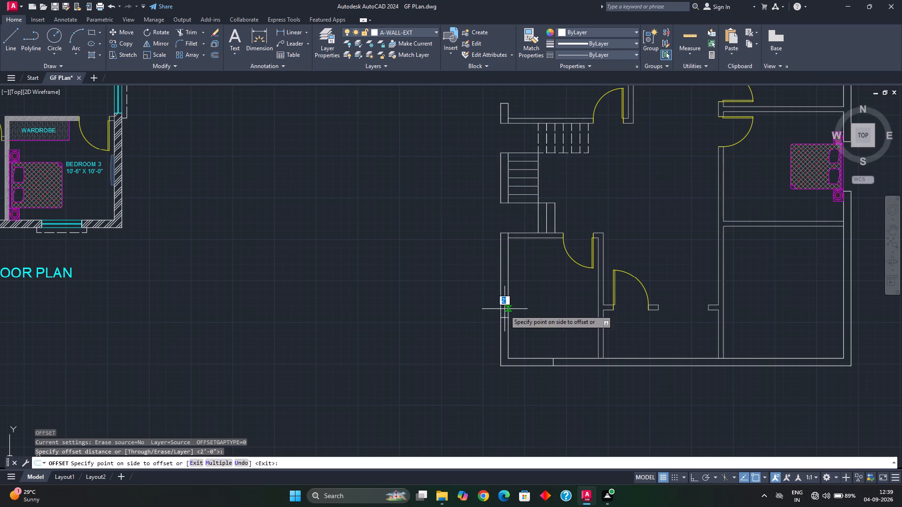
click(505, 310)
click(506, 300)
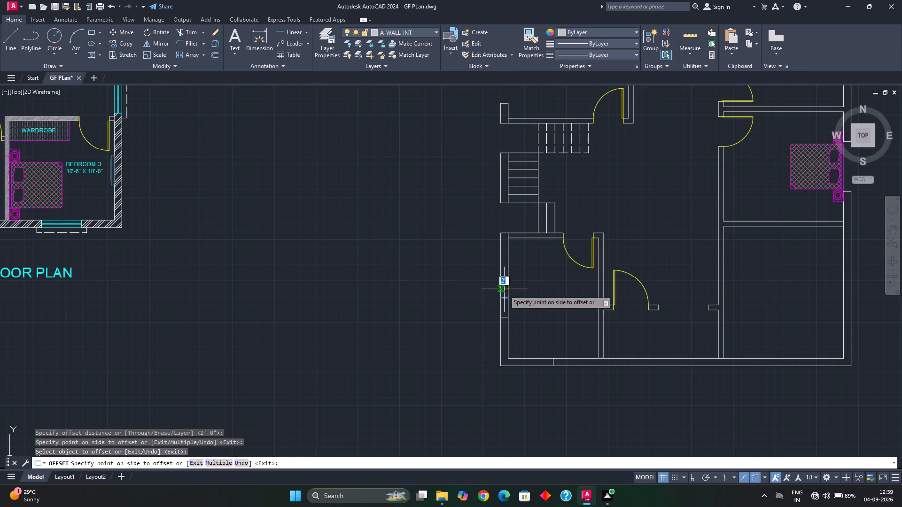
click(504, 290)
key(Escape)
Trim away the middle line and both wall lines between the offsets to open the southwest room's west wall.
key(t)
key(r)
key(space)
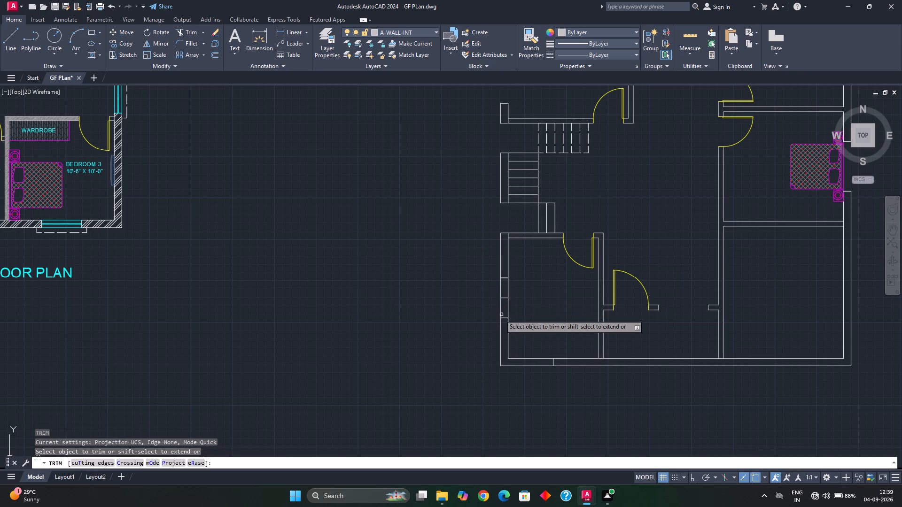
click(506, 298)
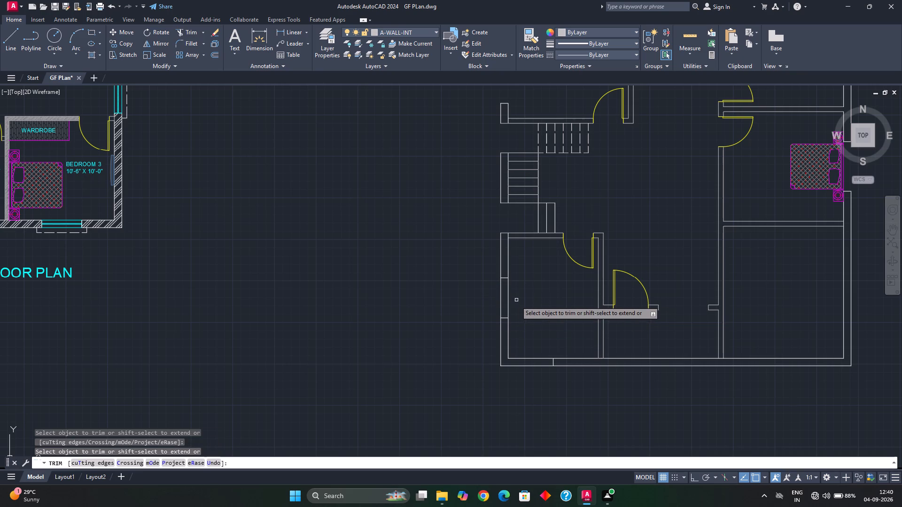
drag(515, 301, 508, 300)
click(491, 303)
scroll(523, 328, down, 1)
middle_drag(523, 328, 520, 286)
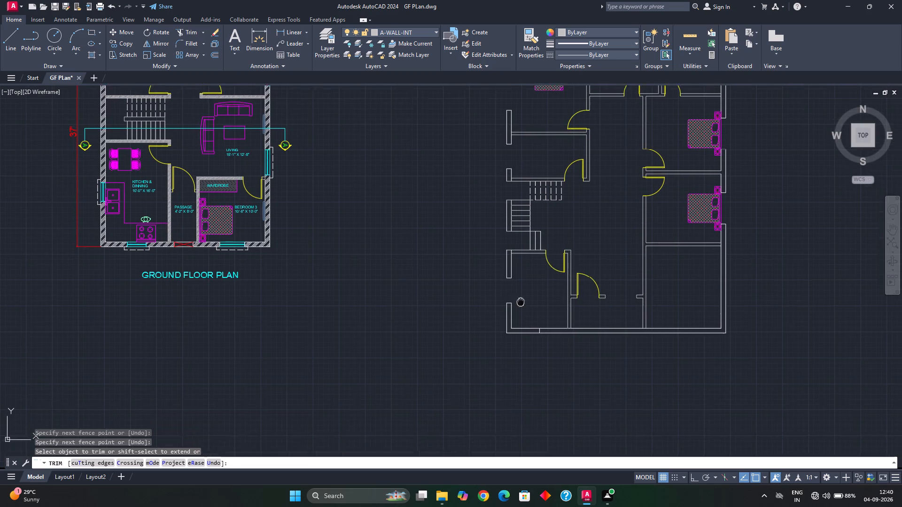
middle_drag(520, 286, 520, 283)
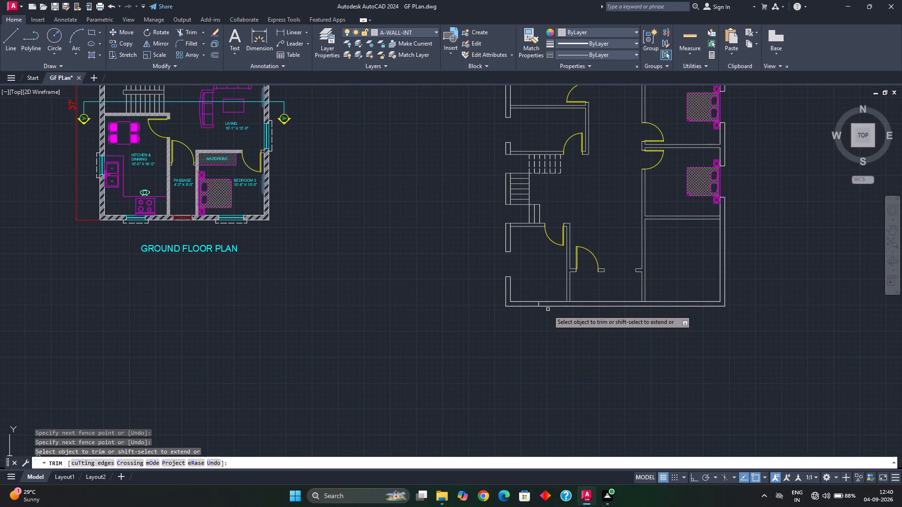
scroll(537, 307, up, 2)
key(Escape)
Offset the short line across the south wall of the southwest room by 2' to both sides.
click(537, 303)
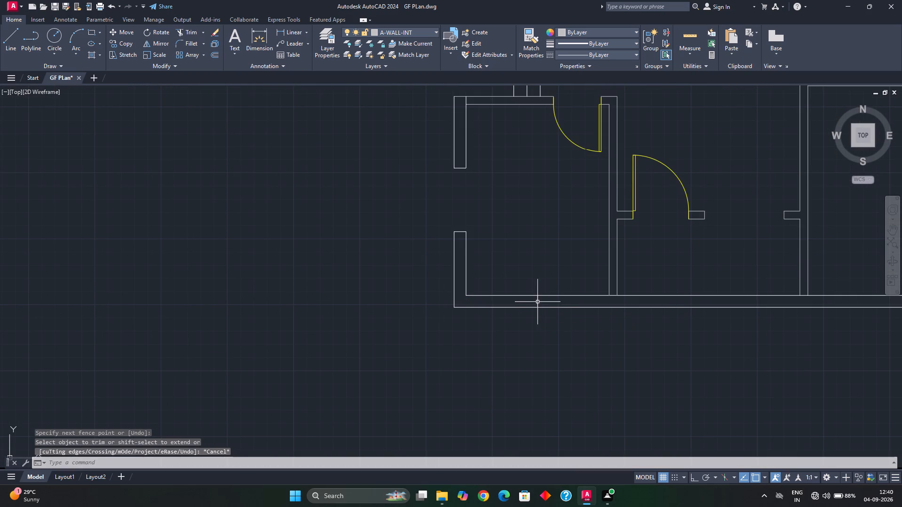
key(o)
key(Return)
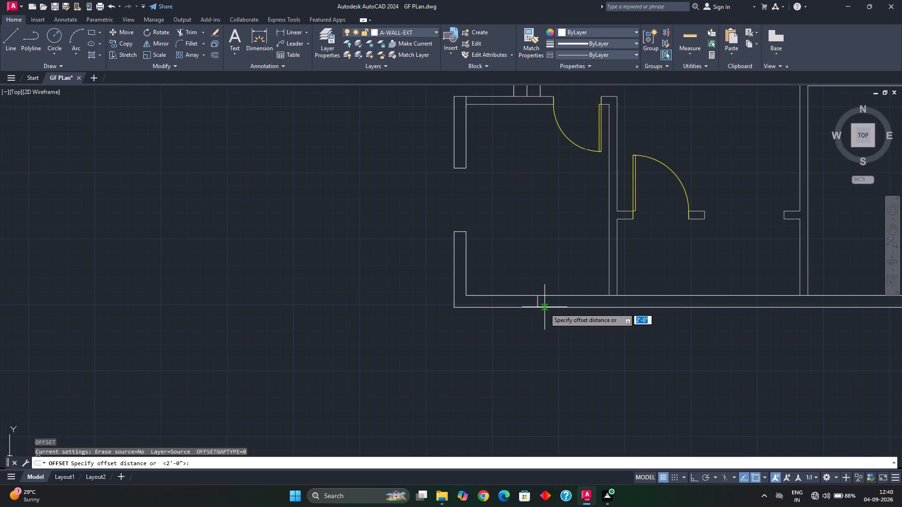
key(Return)
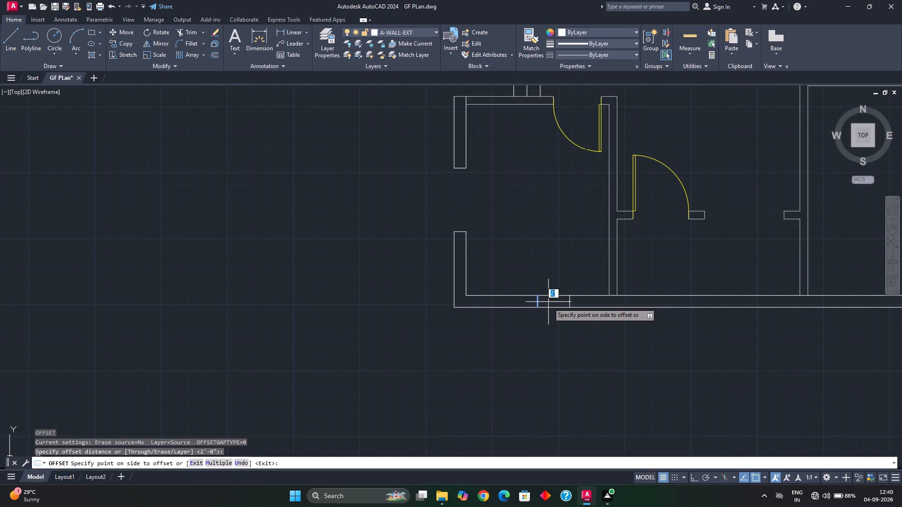
click(548, 303)
click(537, 305)
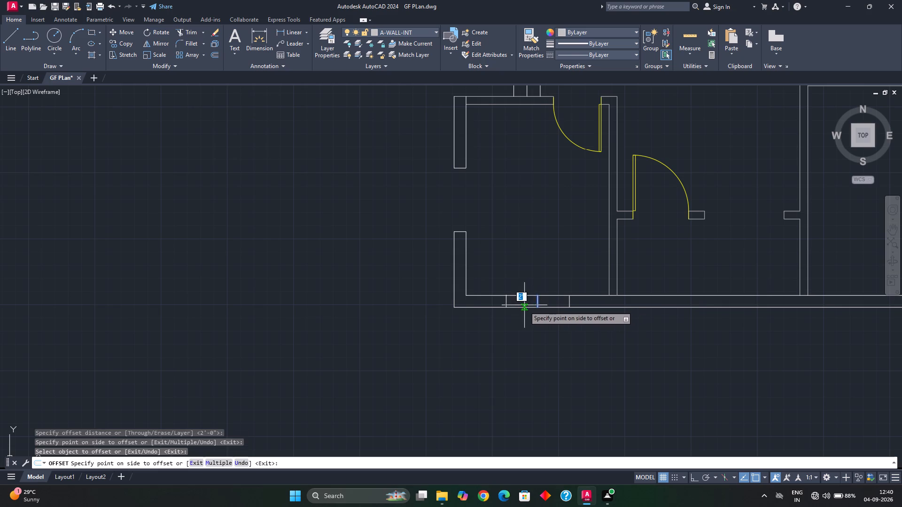
click(524, 306)
key(Escape)
Trim away the middle line and both wall lines between the offsets to open the southwest room's south wall.
text(tr)
key(space)
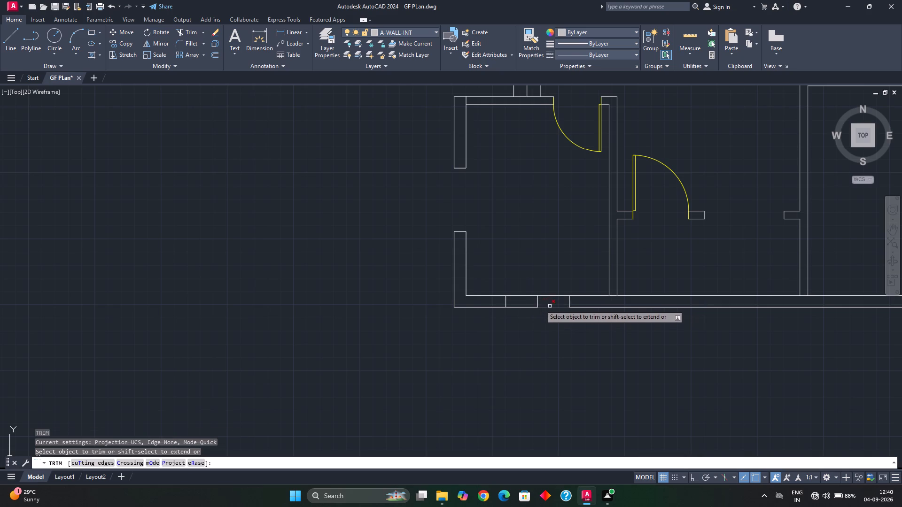
click(540, 302)
click(535, 302)
drag(552, 281, 549, 286)
click(537, 319)
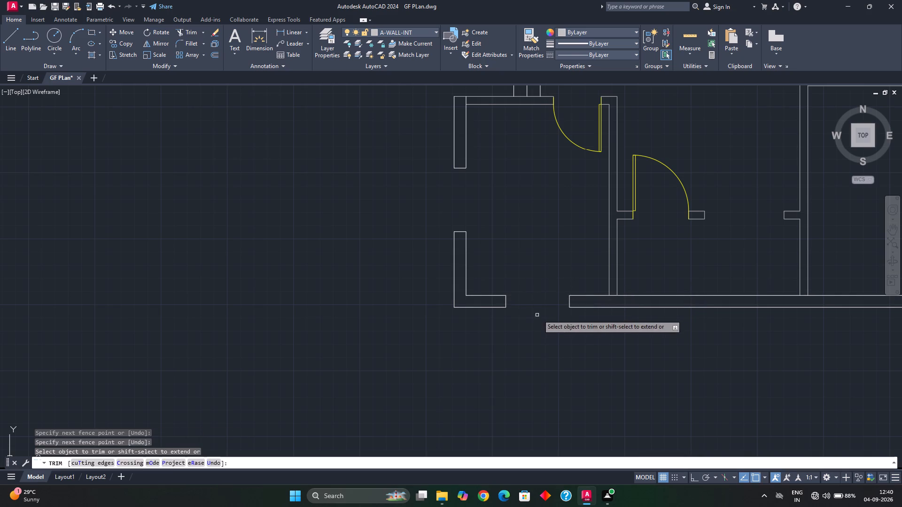
Copy Bedroom 2's east window with its dashed outline into the upper east bedroom's wall opening in the new plan.
key(Escape)
scroll(548, 309, down, 2)
middle_drag(549, 303, 526, 284)
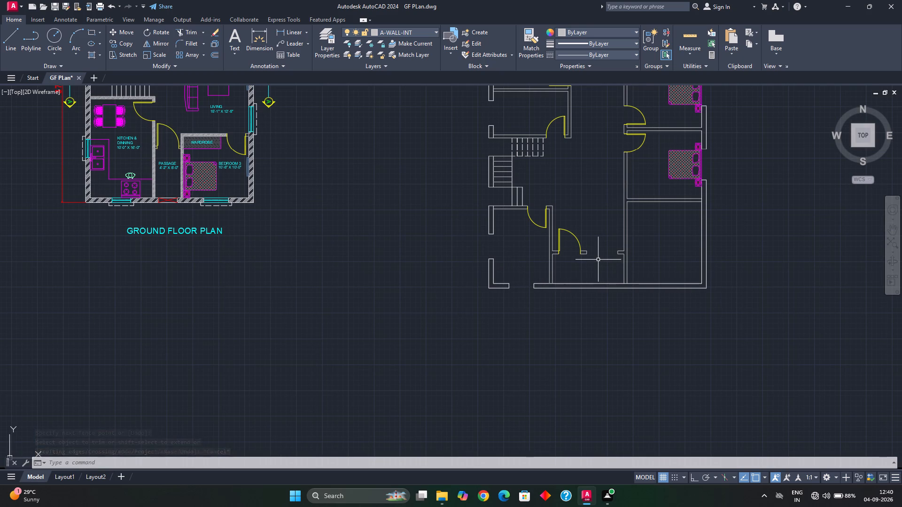
key(Escape)
middle_drag(411, 251, 571, 356)
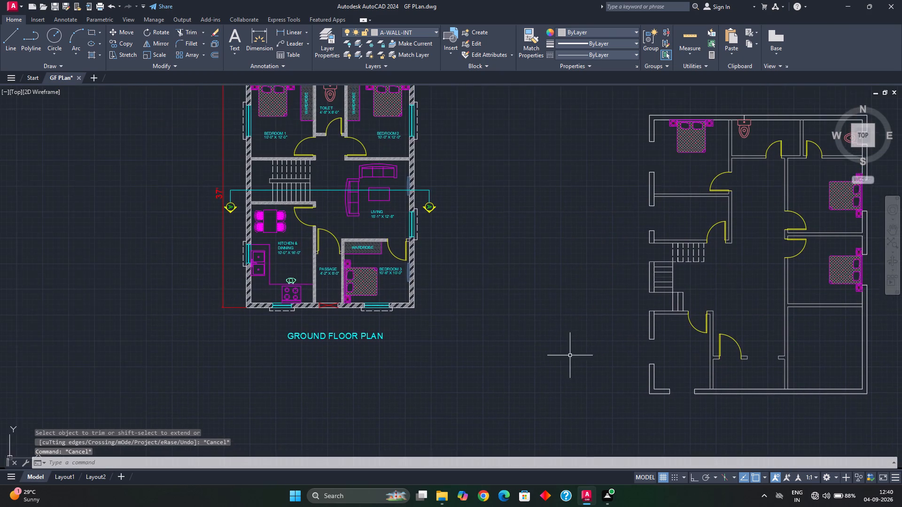
middle_drag(546, 309, 623, 357)
scroll(459, 277, up, 2)
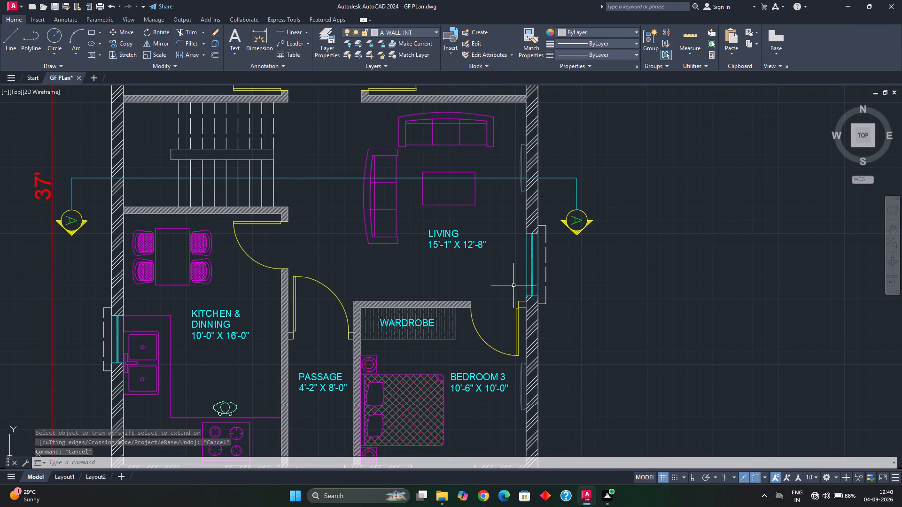
scroll(542, 272, down, 2)
middle_drag(563, 217, 550, 286)
scroll(509, 213, up, 2)
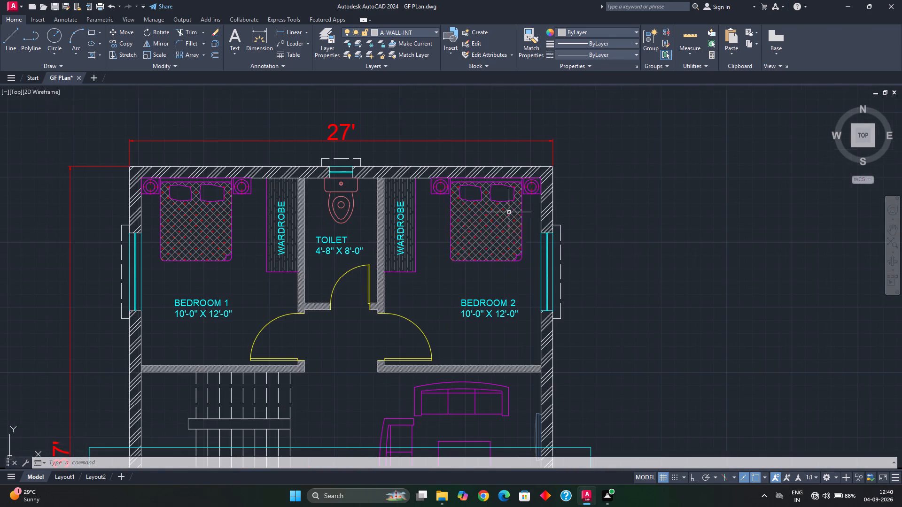
click(531, 218)
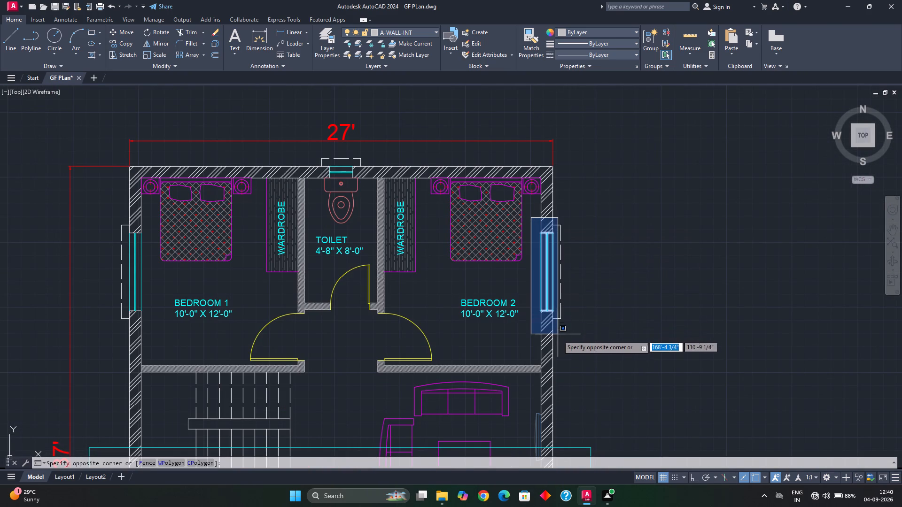
click(572, 336)
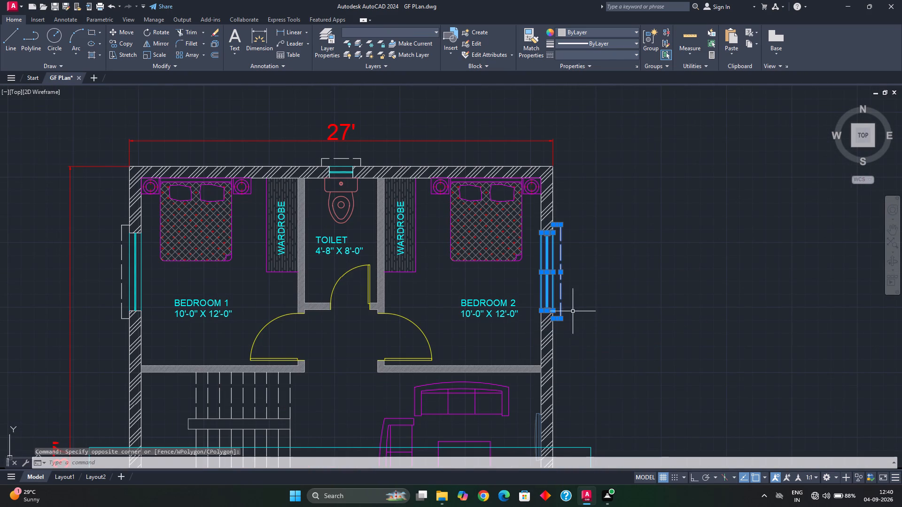
scroll(569, 308, down, 2)
middle_drag(618, 319, 572, 306)
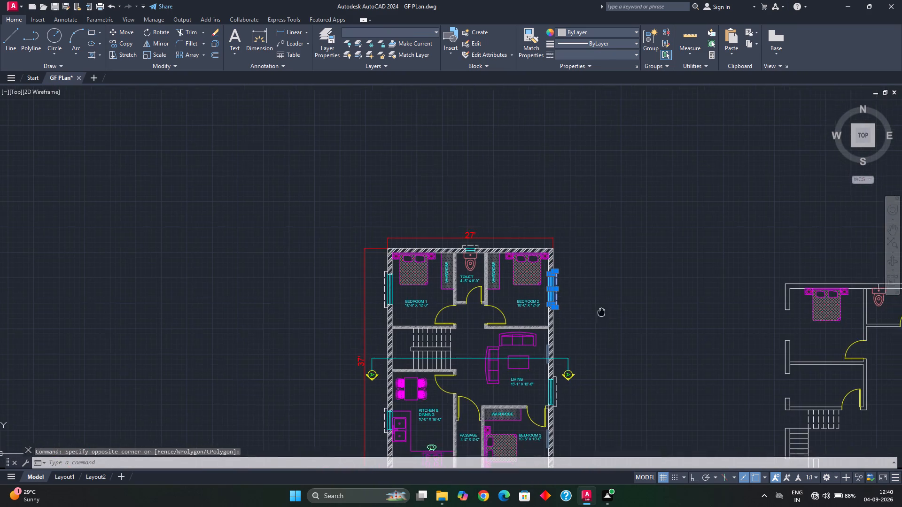
middle_drag(572, 306, 430, 289)
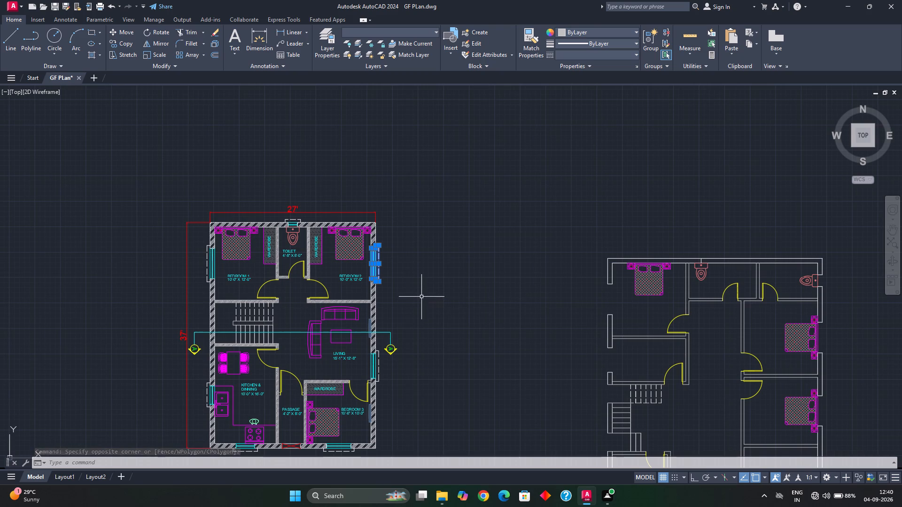
key(c)
key(o)
key(Return)
scroll(368, 283, up, 2)
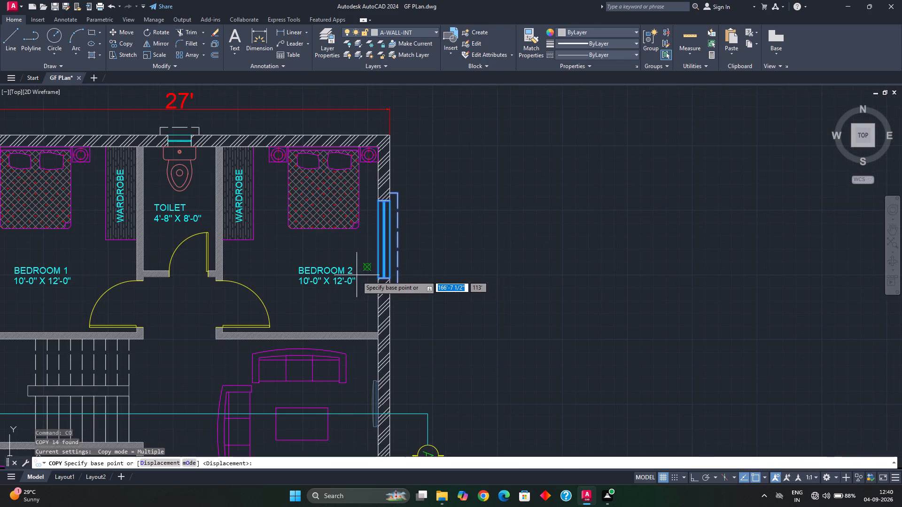
click(376, 281)
scroll(516, 303, down, 2)
middle_drag(568, 312, 363, 244)
middle_drag(511, 269, 367, 238)
scroll(599, 289, up, 2)
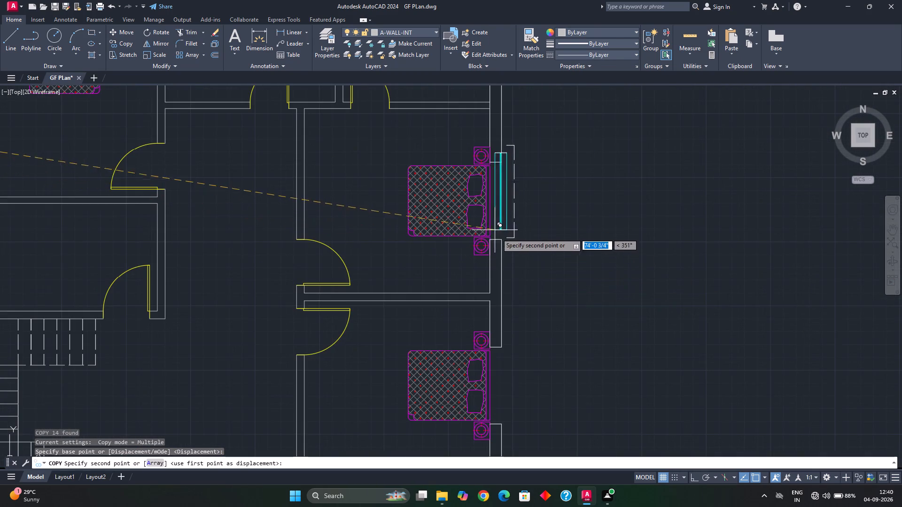
scroll(492, 243, up, 3)
click(480, 230)
Place a second copy of the window in the east wall opening of the bedroom directly below.
scroll(542, 274, down, 2)
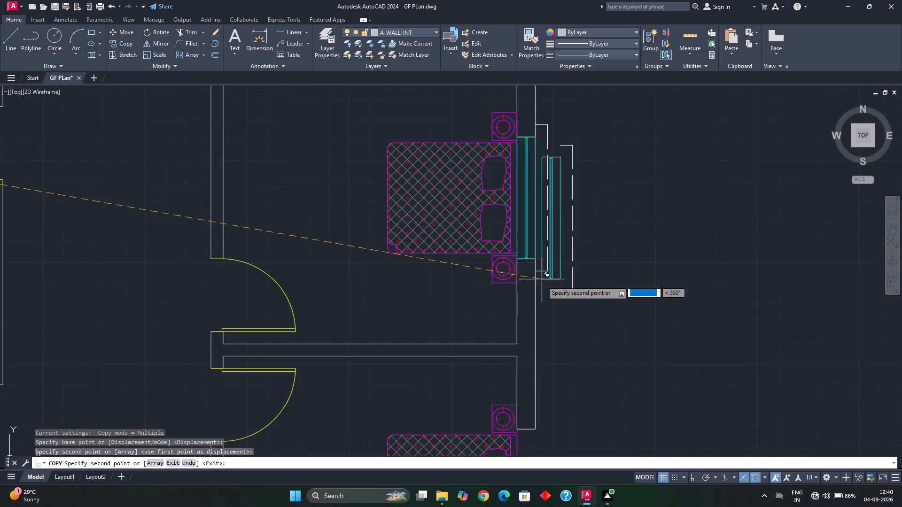
scroll(542, 282, down, 1)
middle_drag(554, 342, 537, 217)
scroll(505, 315, up, 3)
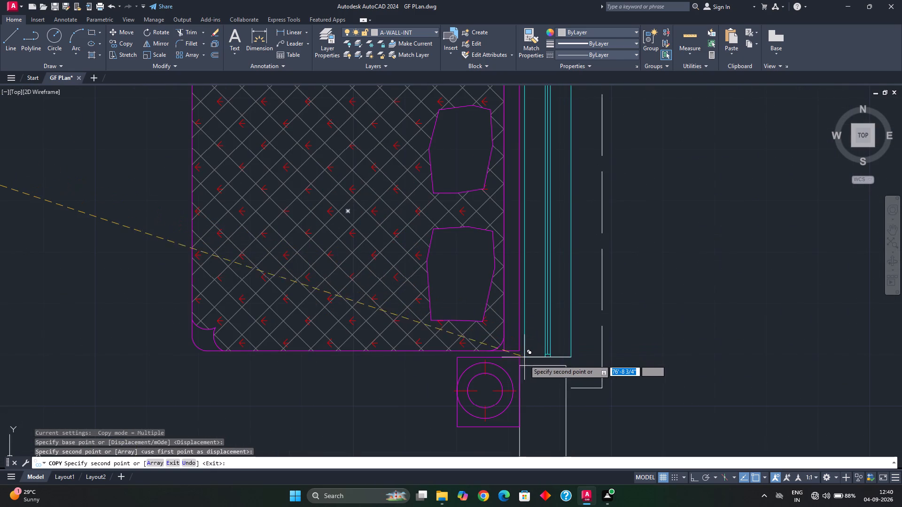
click(521, 367)
Place a third copy of the window in the west wall opening of the new plan's northwest bedroom.
scroll(543, 337, down, 5)
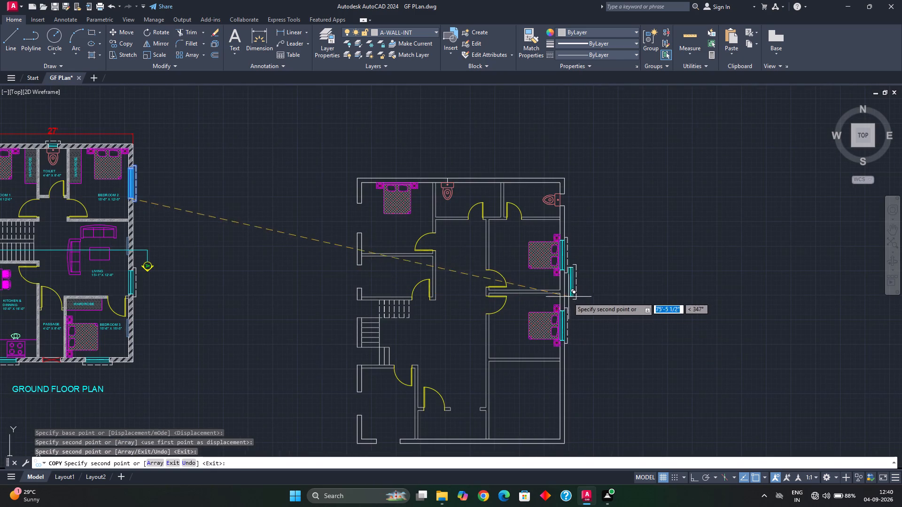
middle_drag(566, 284, 756, 266)
middle_drag(569, 237, 637, 289)
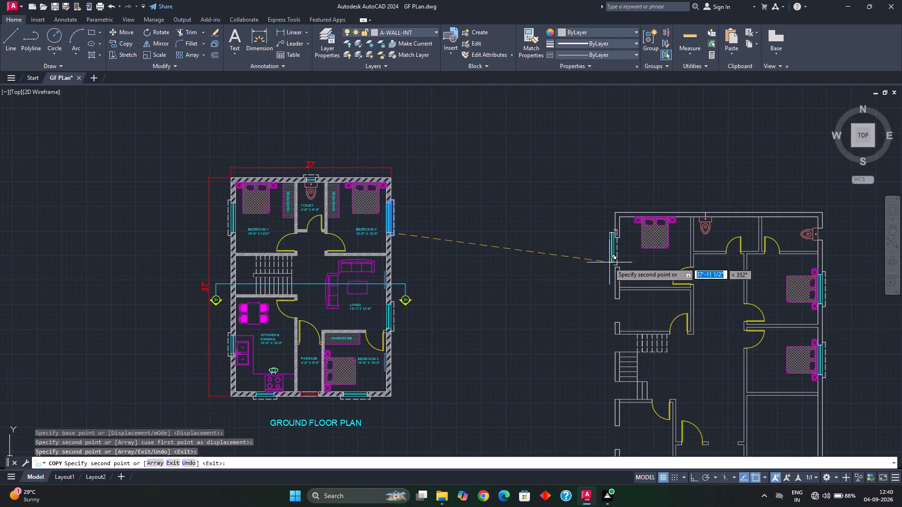
scroll(607, 262, up, 3)
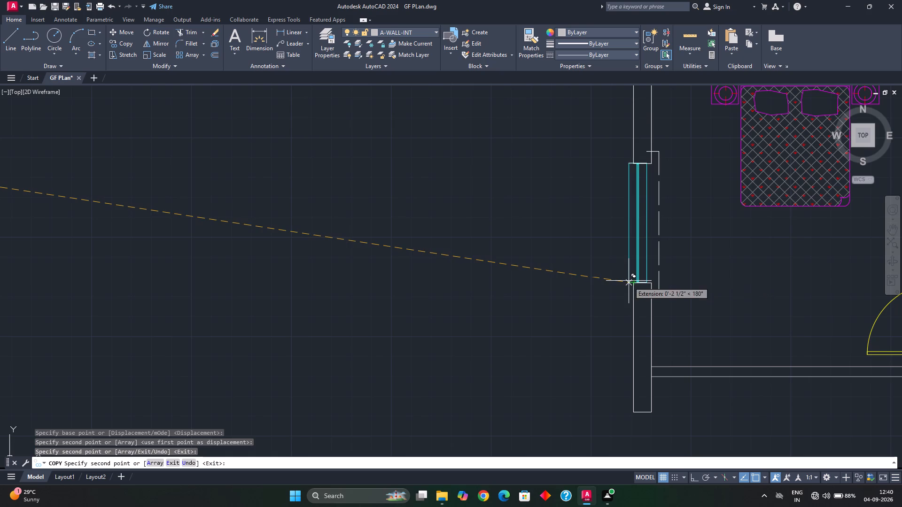
click(631, 285)
key(Escape)
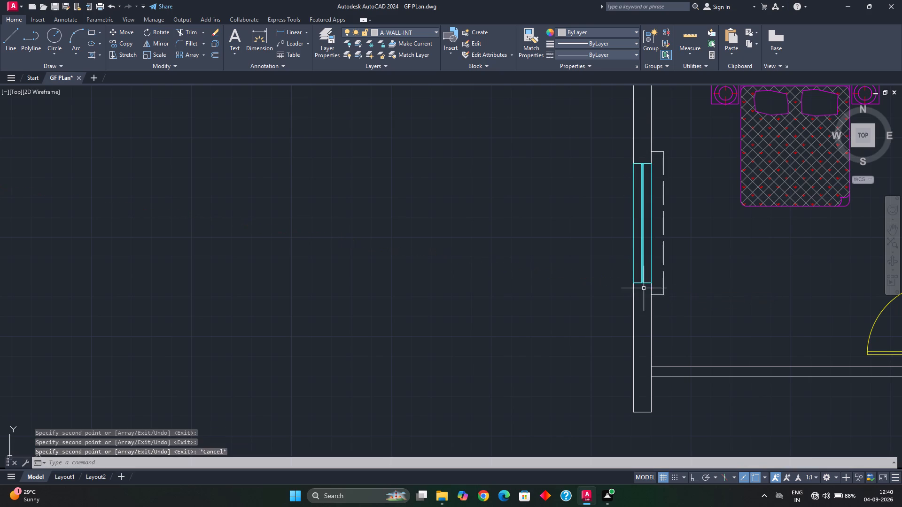
key(Escape)
Mirror the northwest bedroom window's dashed outline about the window's centre line to the outside of the wall, erasing the source objects.
click(662, 281)
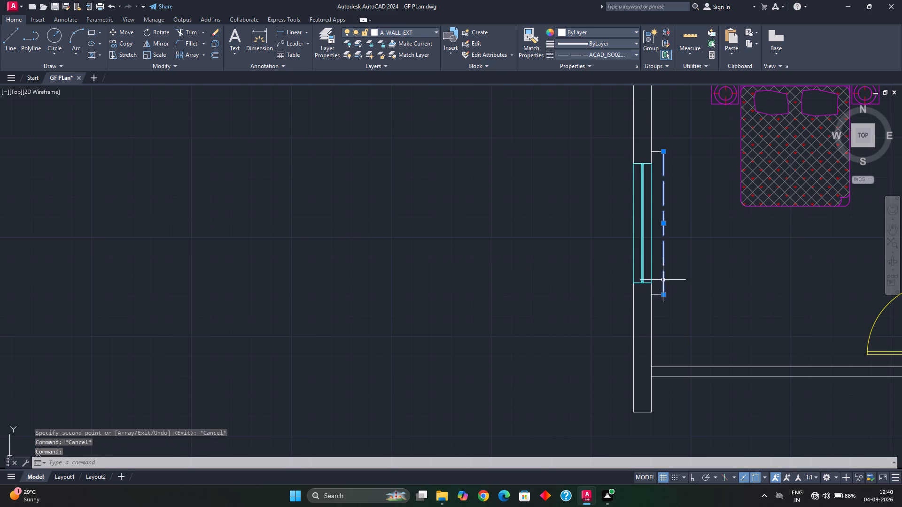
scroll(659, 291, up, 3)
drag(657, 291, 653, 296)
click(638, 333)
scroll(643, 275, down, 2)
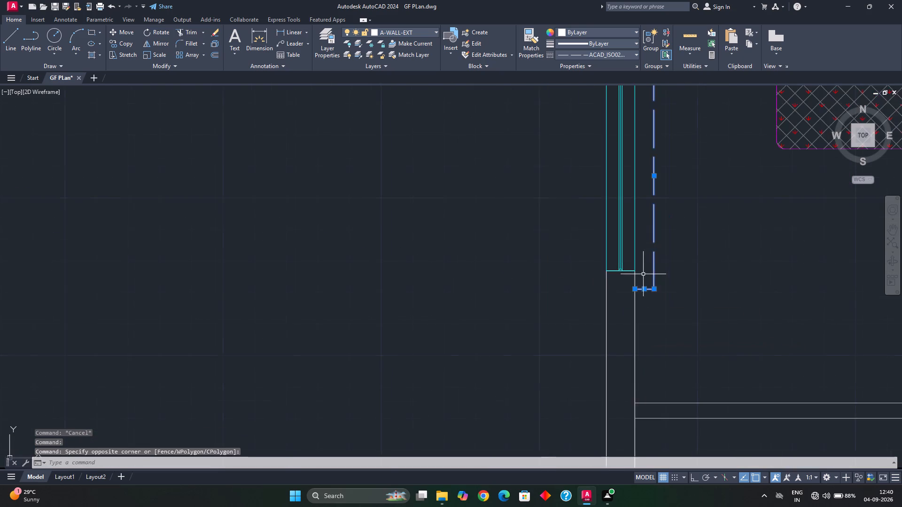
middle_drag(642, 261, 626, 371)
drag(635, 163, 630, 168)
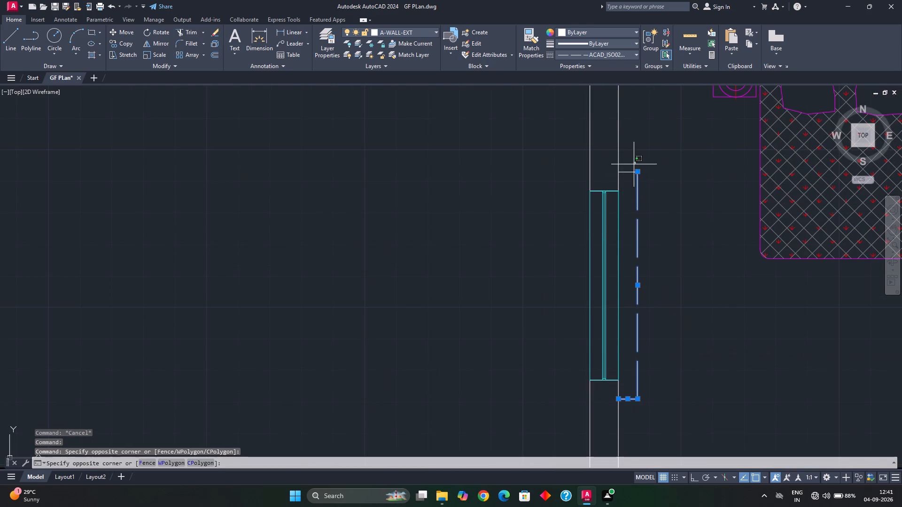
click(628, 184)
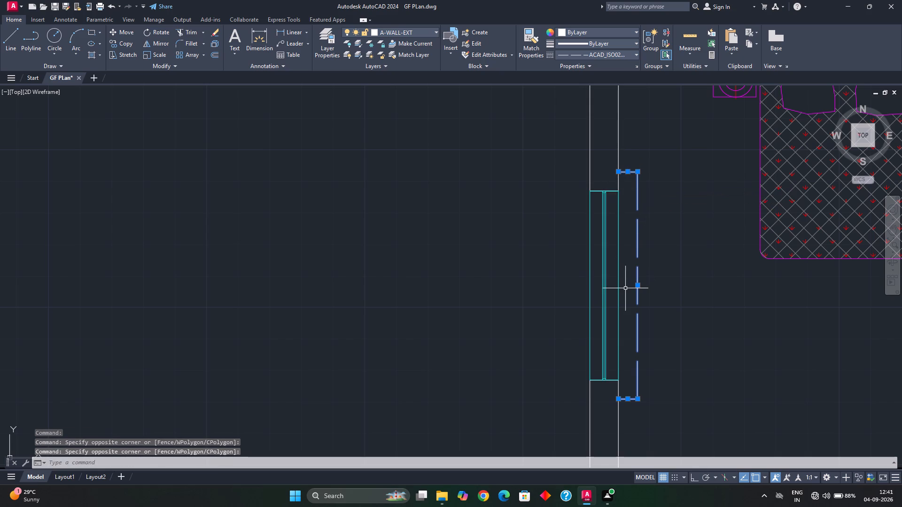
text(mi)
key(Return)
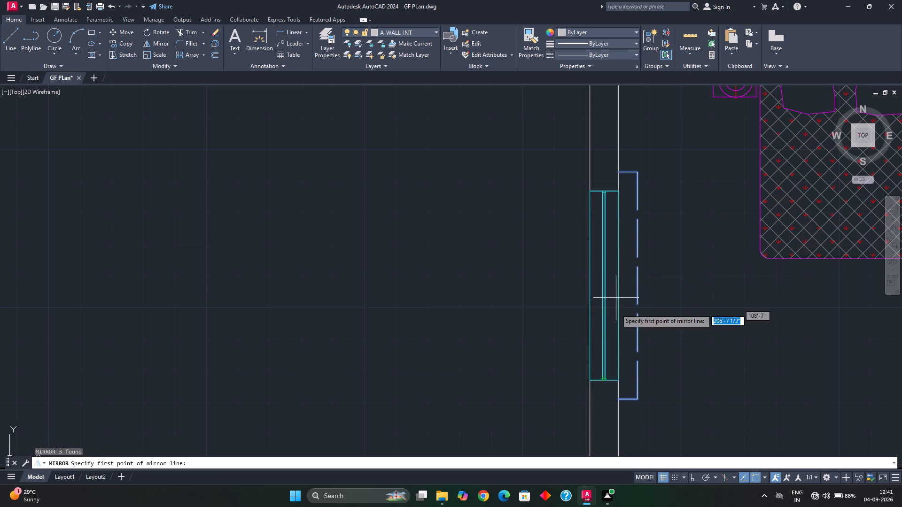
middle_drag(613, 330, 606, 229)
scroll(606, 310, up, 3)
middle_drag(568, 197, 576, 225)
scroll(570, 206, up, 1)
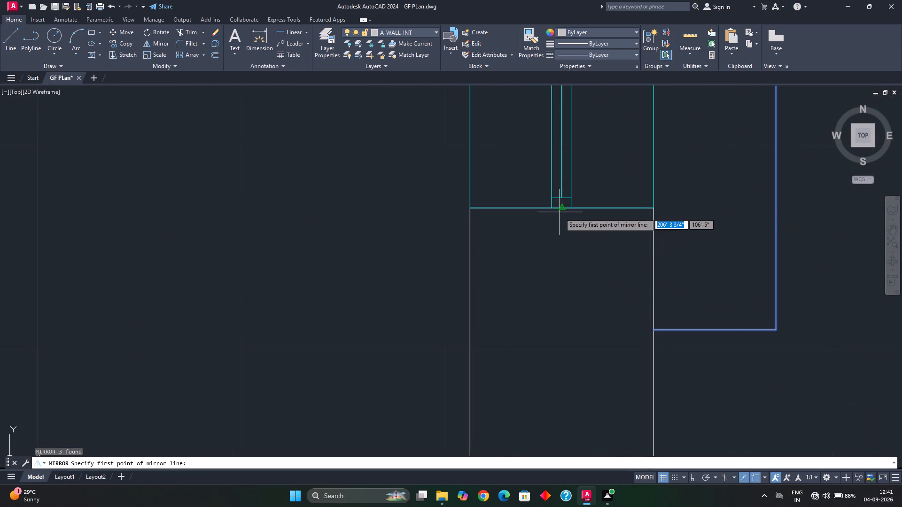
click(563, 211)
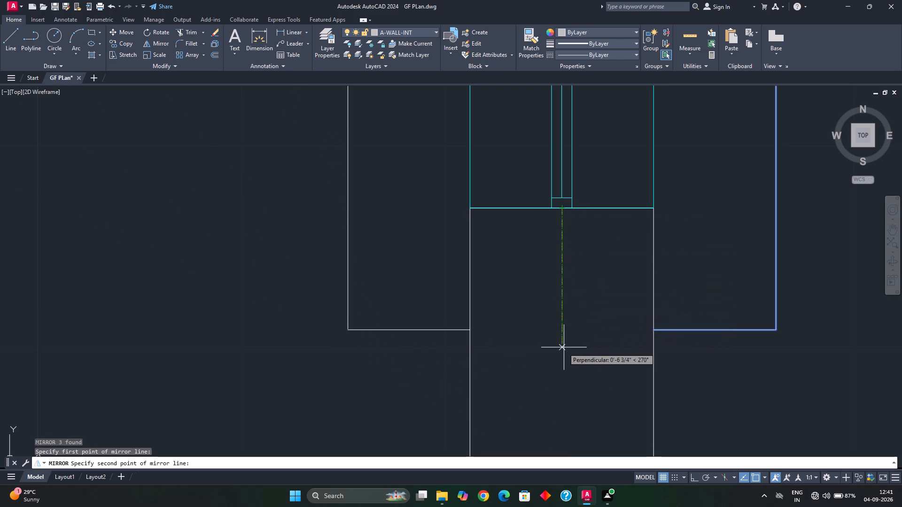
scroll(564, 348, down, 4)
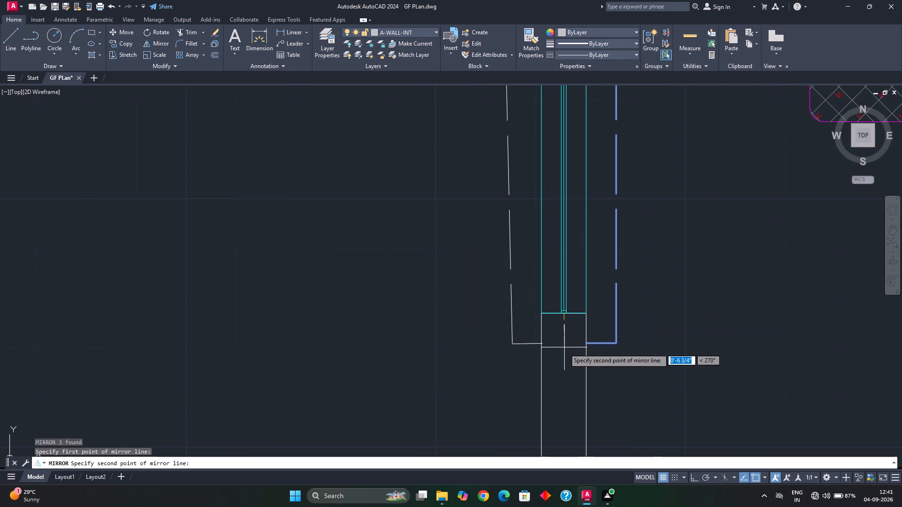
key(F8)
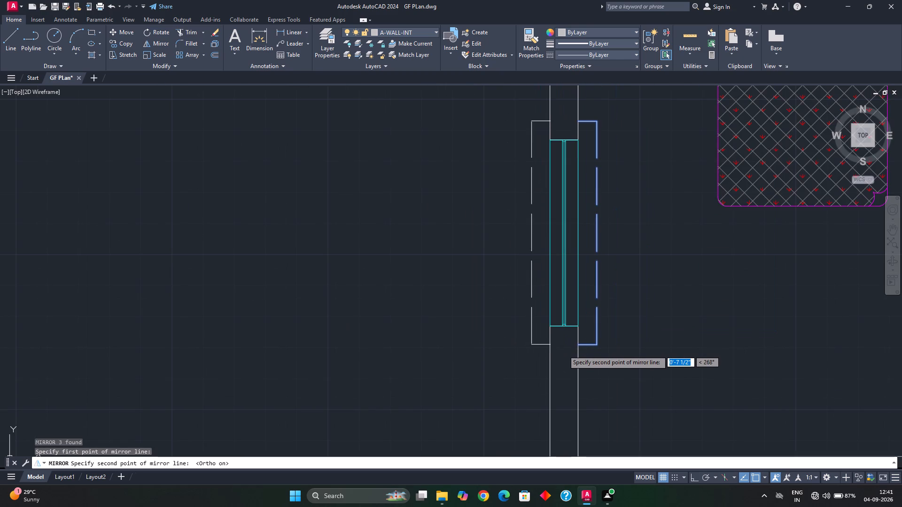
click(564, 368)
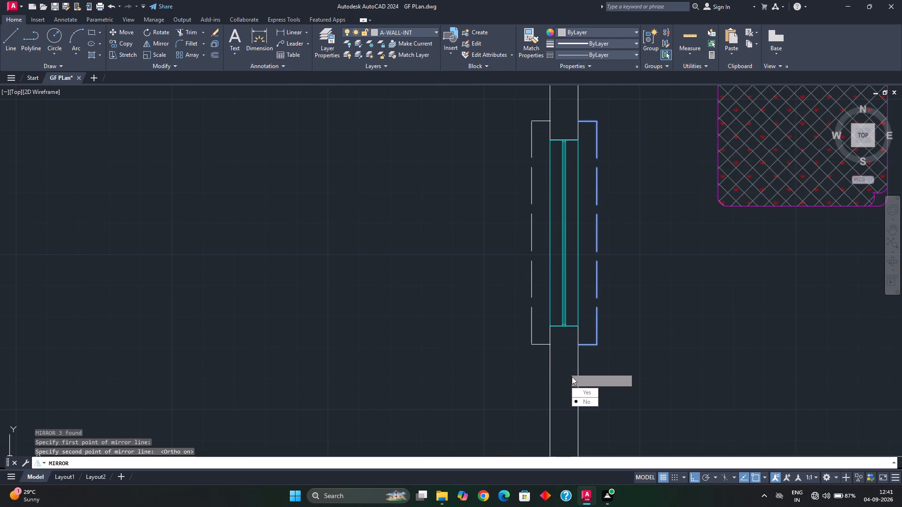
drag(584, 391, 564, 368)
key(Escape)
Quick-measure Bedroom 3's south window in the ground floor plan.
scroll(572, 346, down, 3)
middle_drag(572, 343, 560, 287)
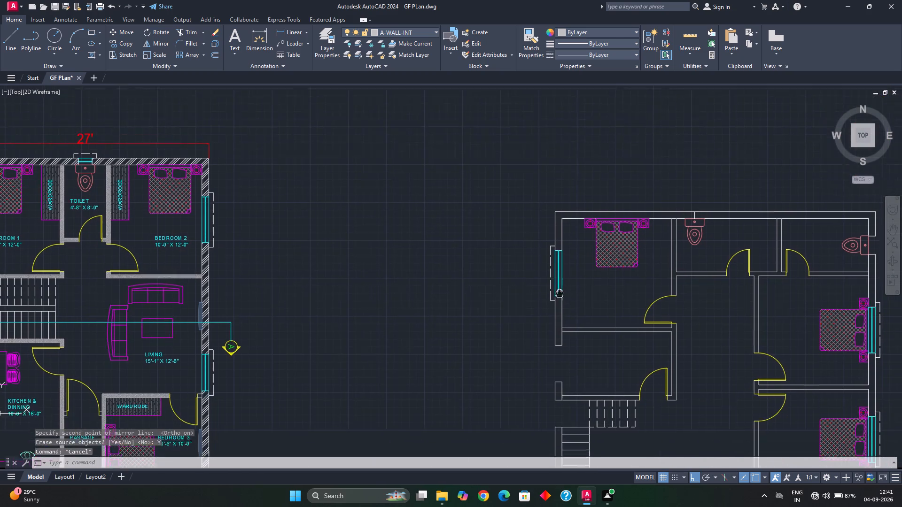
middle_drag(560, 287, 560, 284)
middle_drag(560, 308, 523, 271)
scroll(548, 297, down, 1)
middle_drag(548, 297, 519, 259)
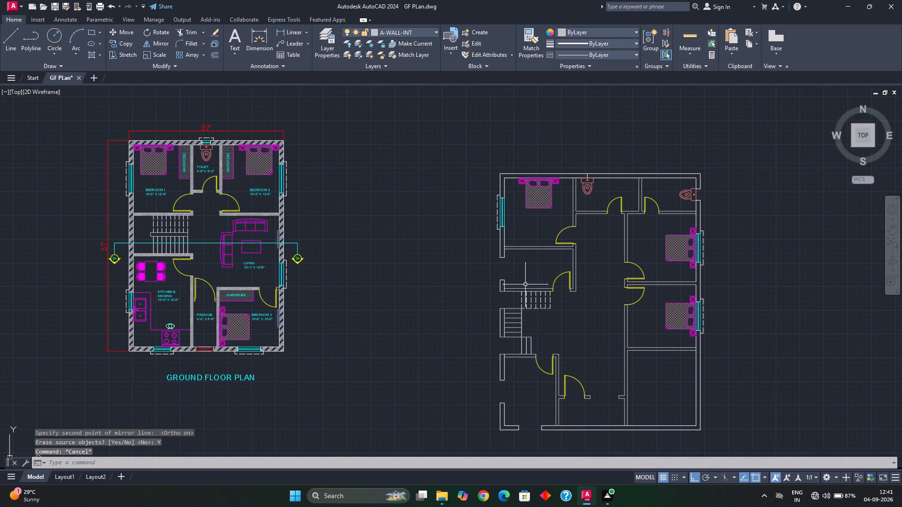
middle_drag(533, 312, 513, 263)
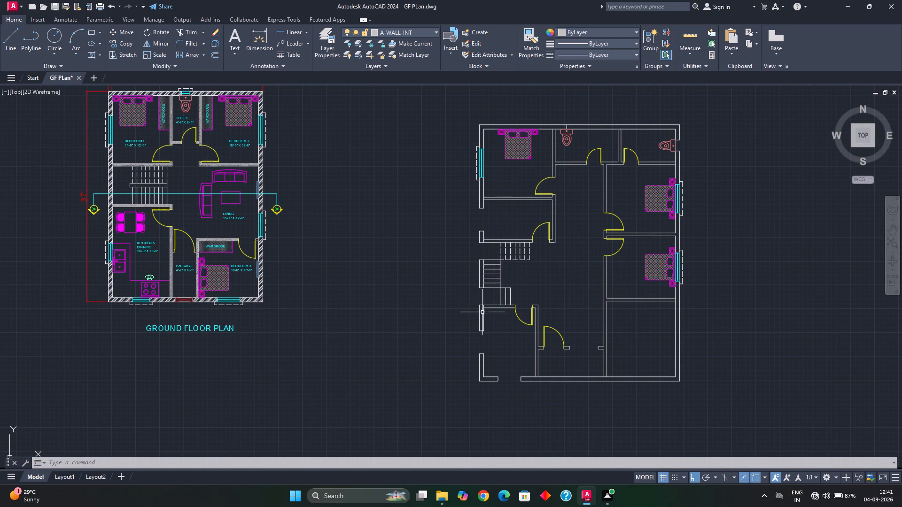
middle_drag(217, 338, 226, 332)
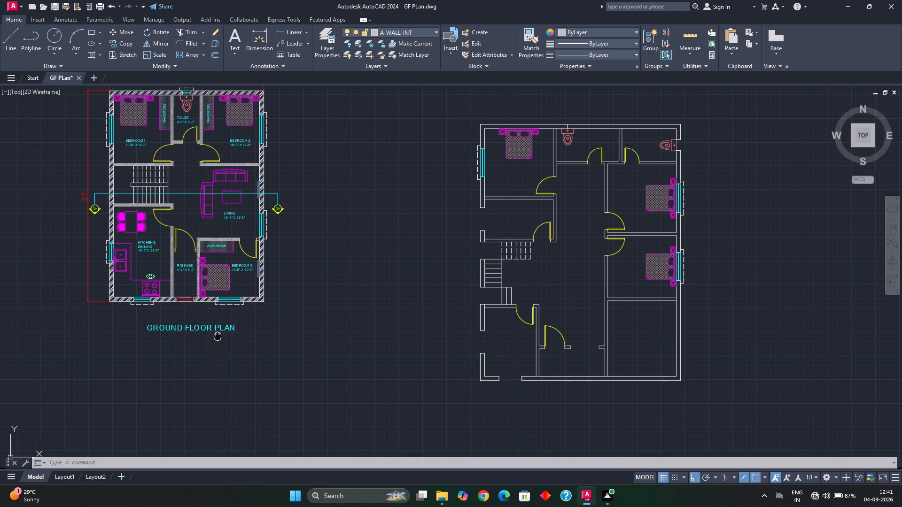
middle_drag(226, 332, 274, 320)
scroll(293, 291, up, 2)
middle_drag(282, 300, 372, 306)
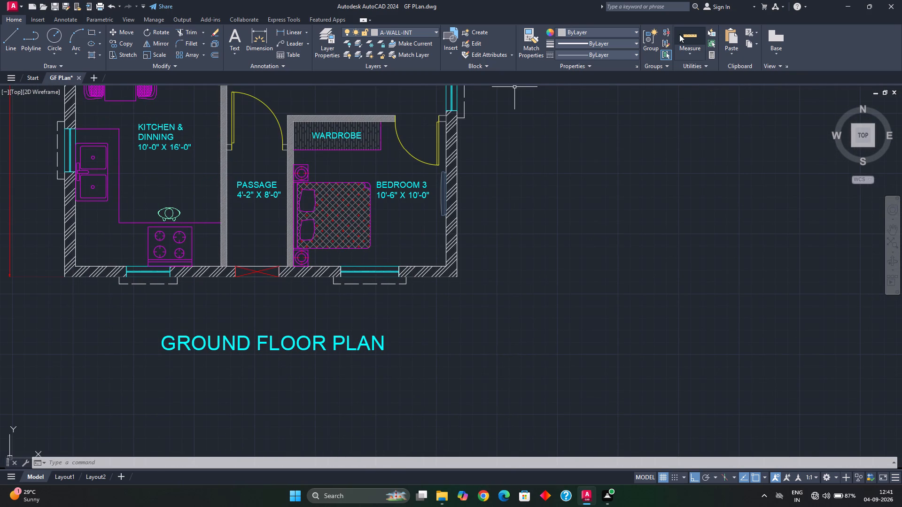
click(689, 35)
scroll(363, 283, up, 1)
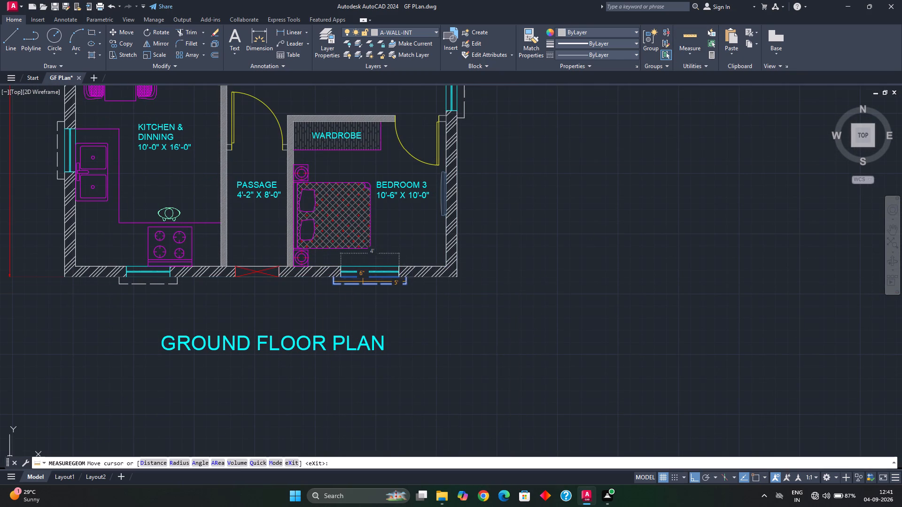
key(Escape)
Copy Bedroom 3's south window with its dashed outline into the south wall opening of the new plan's southwest room.
click(303, 239)
click(443, 308)
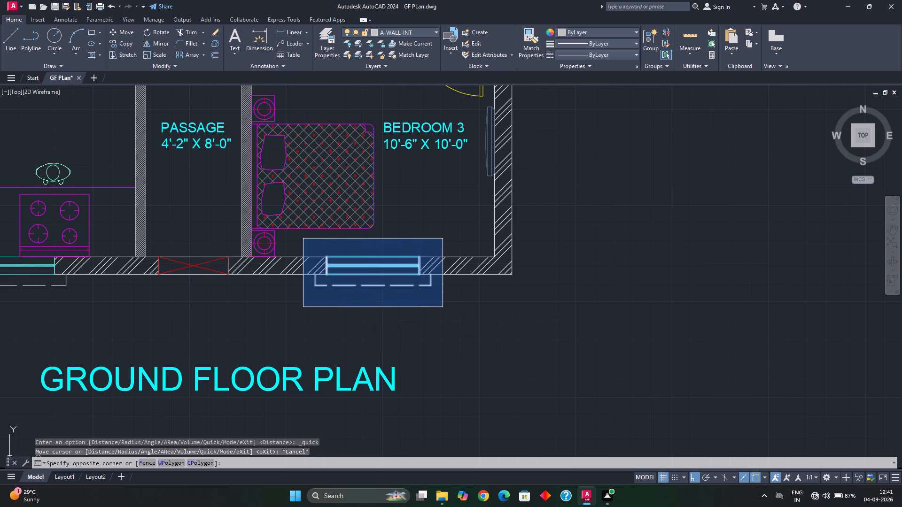
key(c)
key(o)
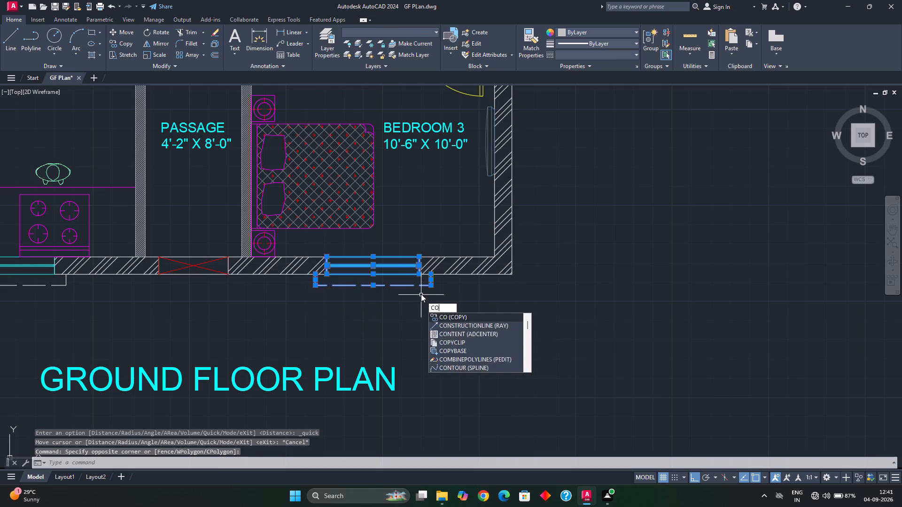
key(Return)
click(420, 258)
scroll(505, 322, down, 3)
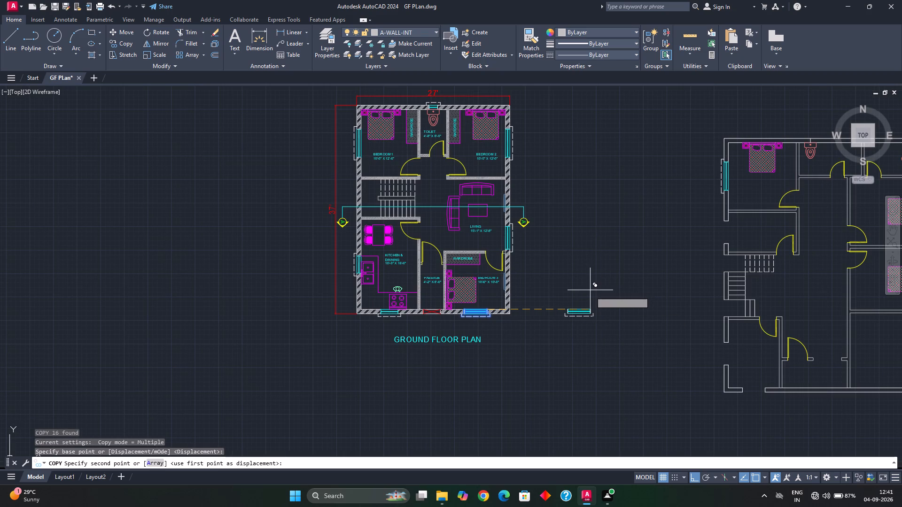
key(F8)
middle_drag(653, 396, 459, 262)
scroll(571, 286, up, 2)
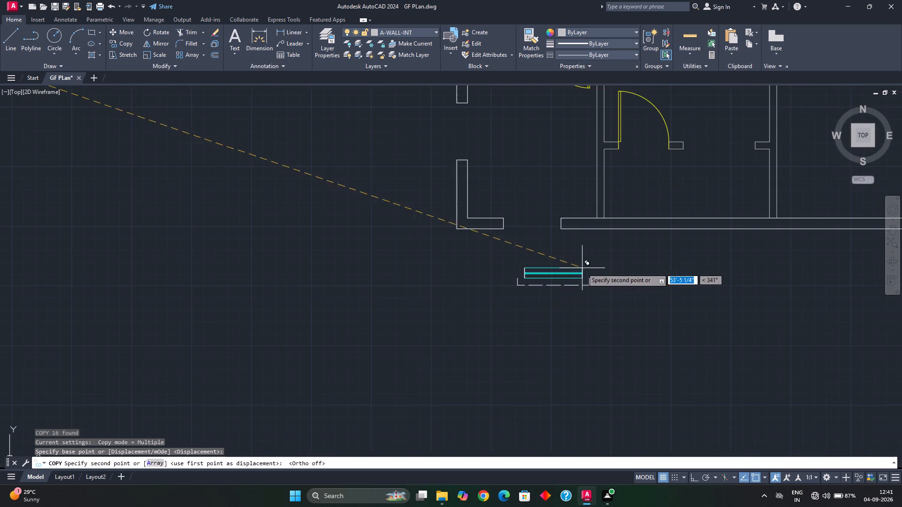
scroll(559, 240, up, 3)
middle_drag(559, 224, 552, 288)
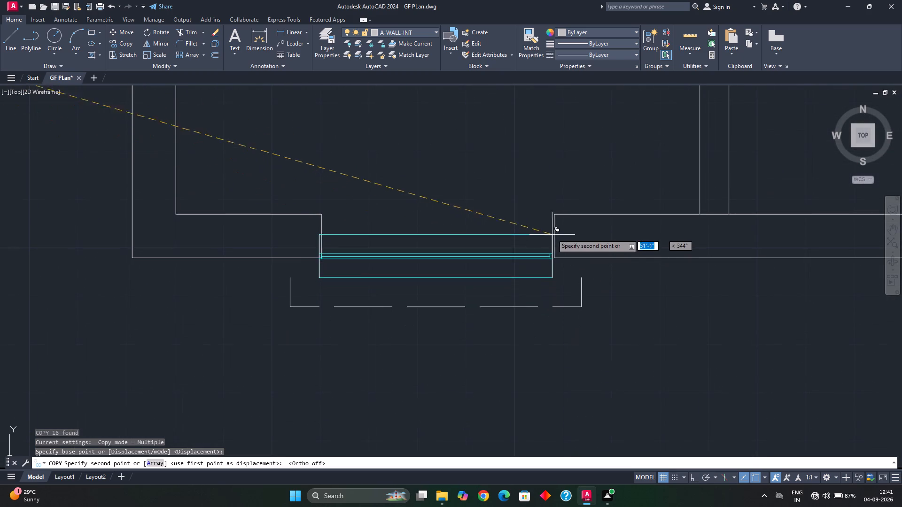
click(554, 217)
key(Escape)
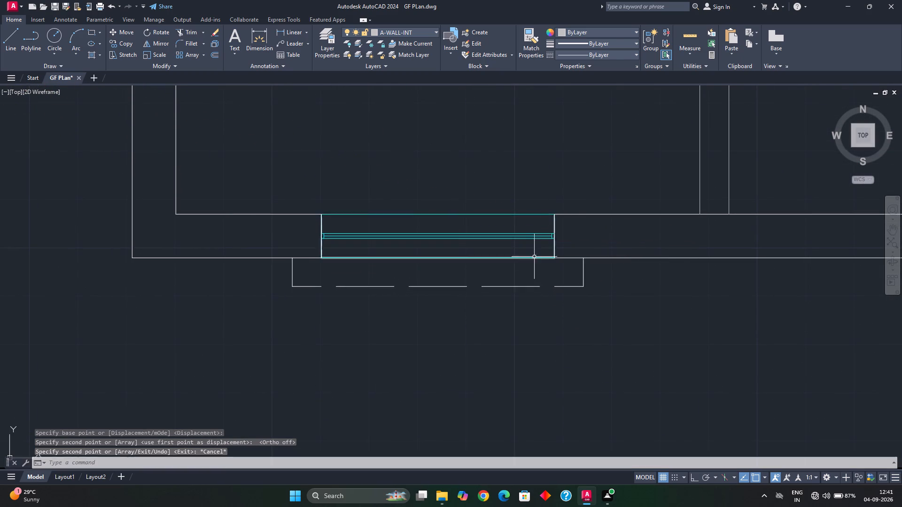
Offset the short line across the north wall behind the new plan's north toilet by 1' to both sides.
scroll(534, 266, down, 5)
middle_drag(509, 249, 555, 279)
middle_drag(430, 277, 433, 279)
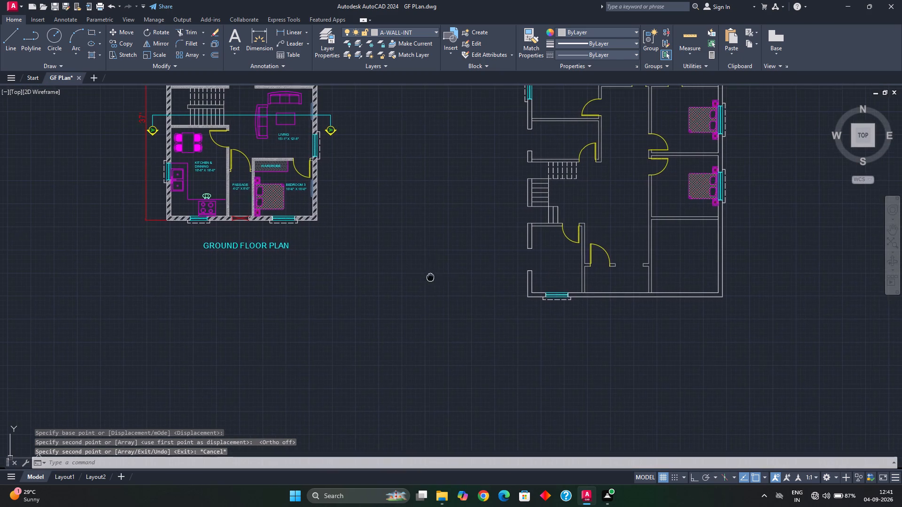
middle_drag(433, 279, 485, 291)
middle_drag(261, 243, 420, 306)
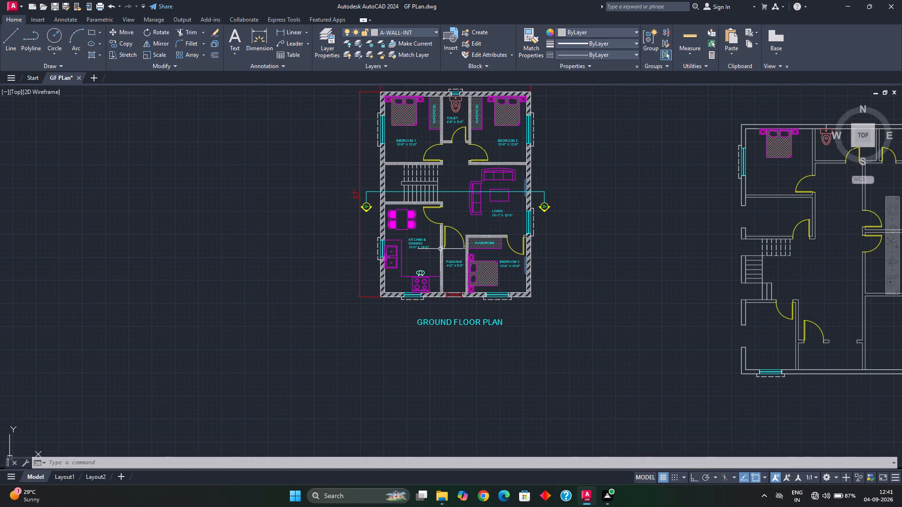
middle_drag(564, 252, 499, 367)
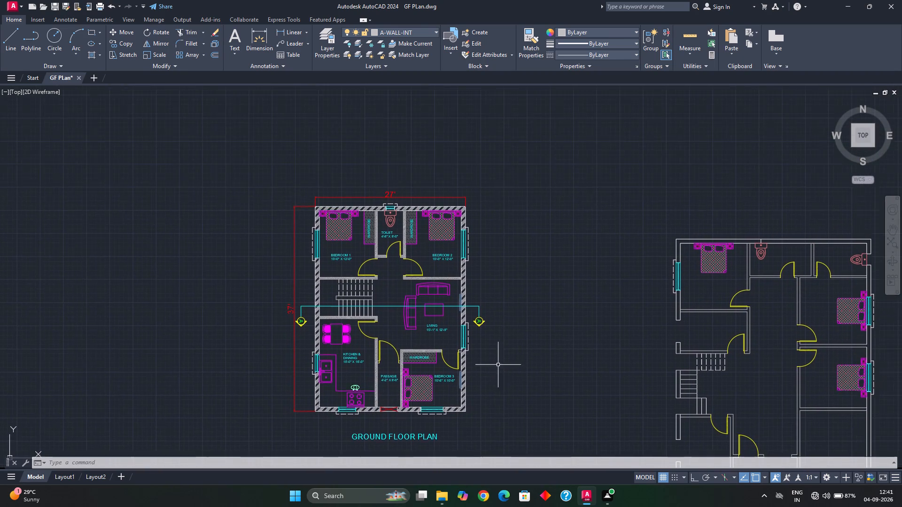
middle_drag(542, 318, 396, 315)
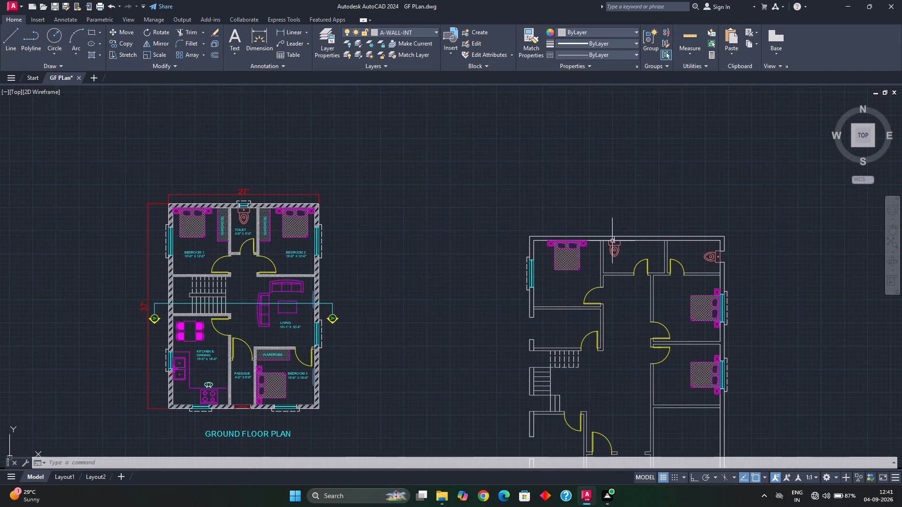
scroll(610, 242, up, 2)
middle_drag(610, 242, 492, 270)
scroll(501, 268, up, 2)
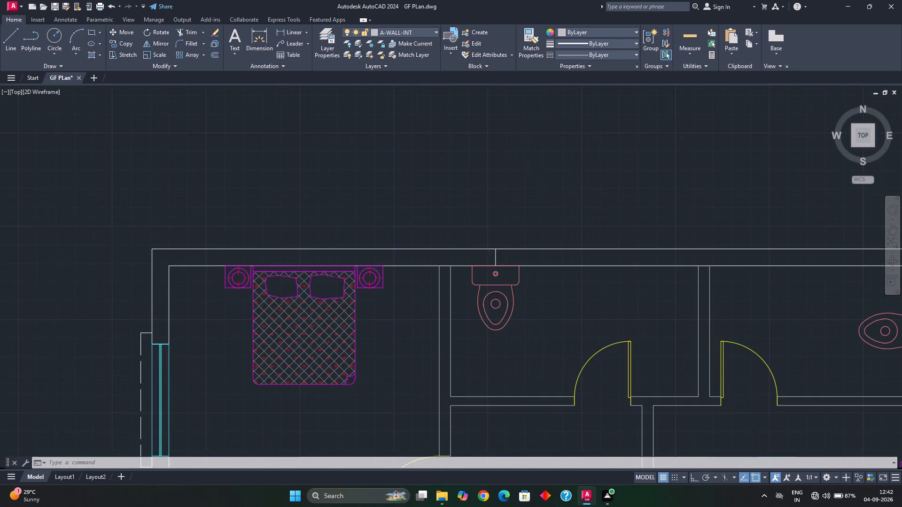
click(490, 253)
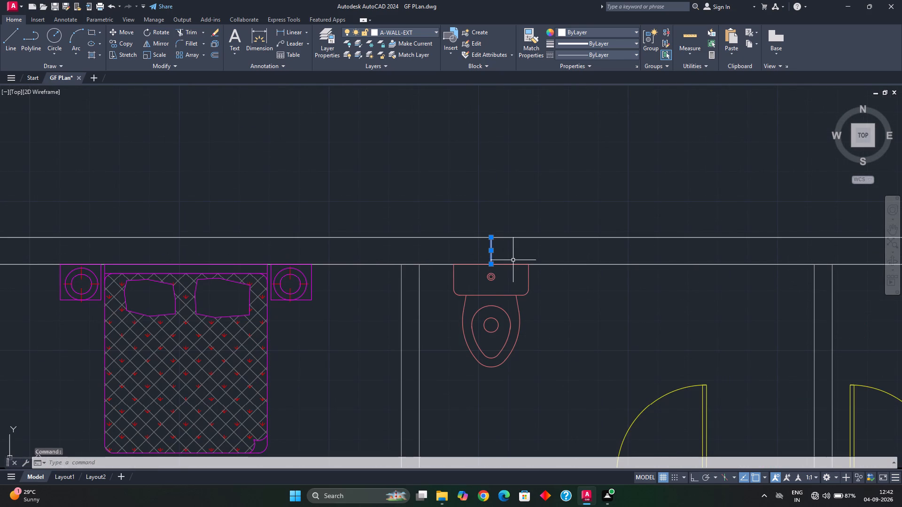
key(o)
key(Return)
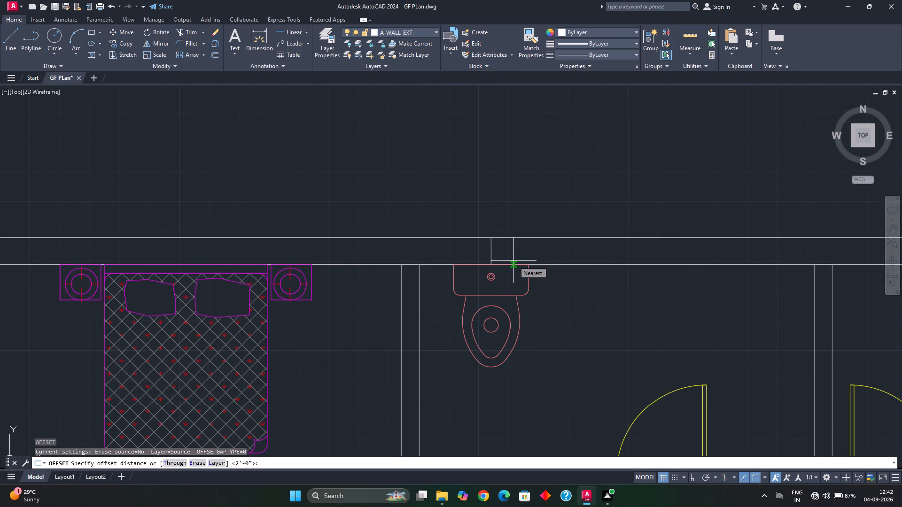
text(1')
key(Return)
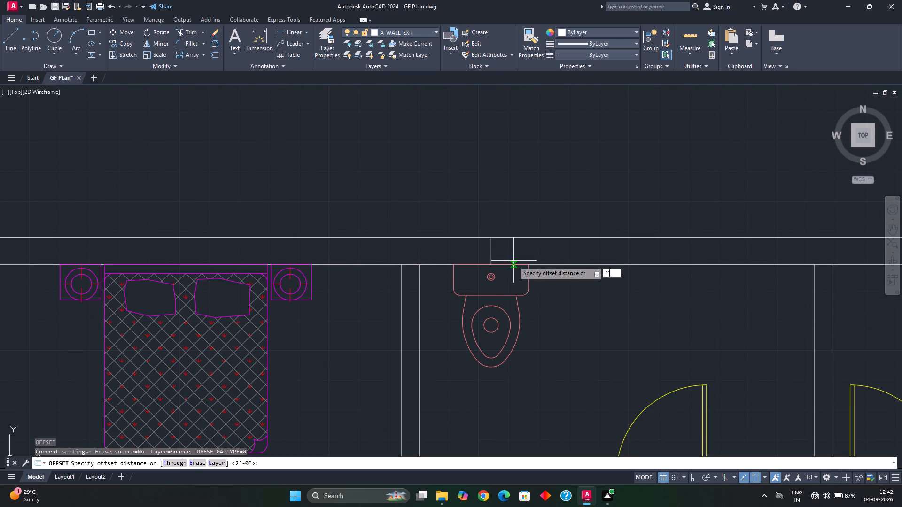
click(513, 261)
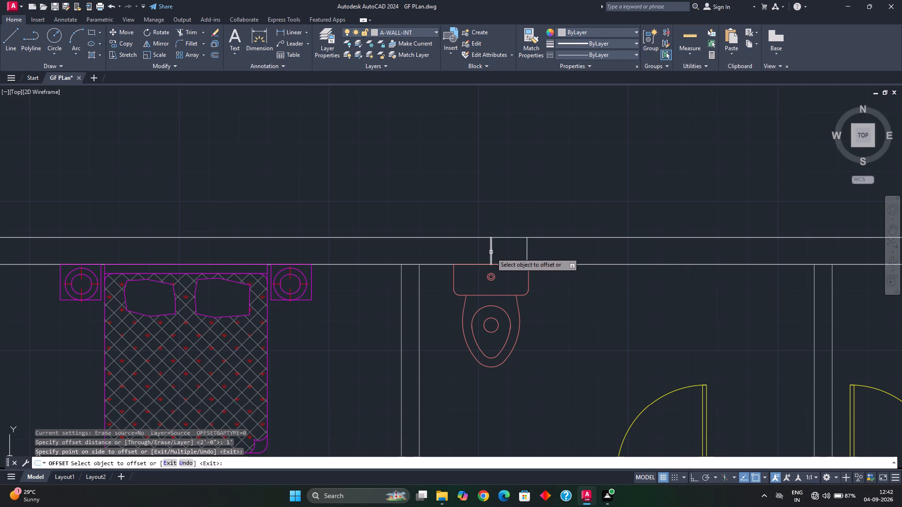
click(491, 253)
click(479, 253)
key(Escape)
Trim away the middle line and the outer wall line between the two offset lines behind the toilet.
text(tr)
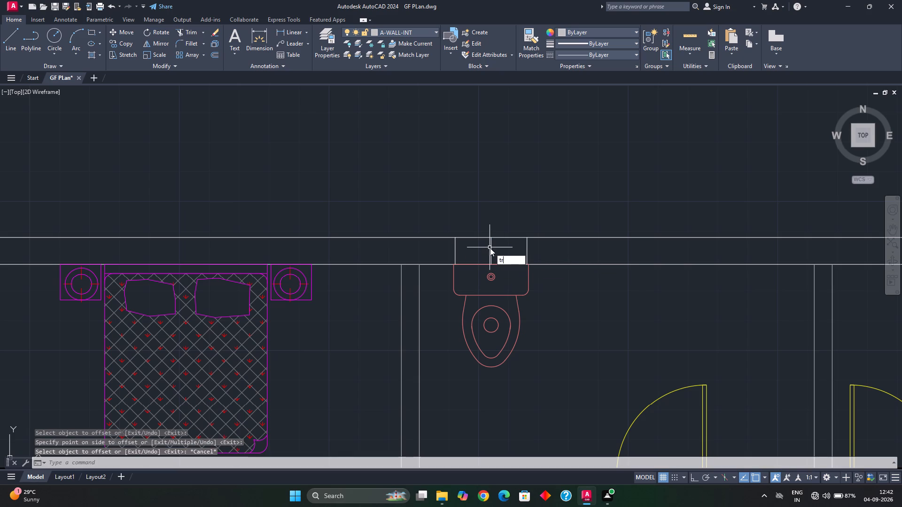
key(space)
click(492, 252)
click(485, 253)
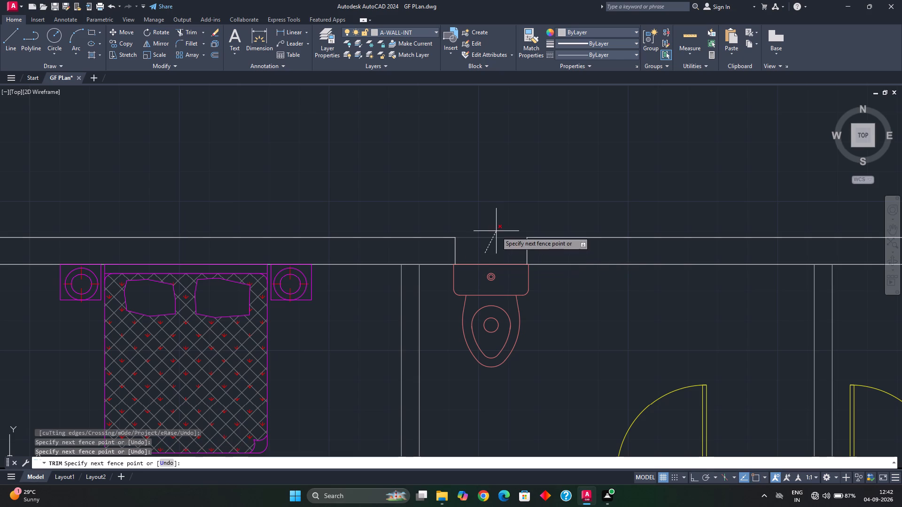
click(496, 230)
key(Escape)
key(Escape)
Break the north wall's inner line at the east jamb of the toilet opening using Break at Point.
scroll(523, 270, up, 3)
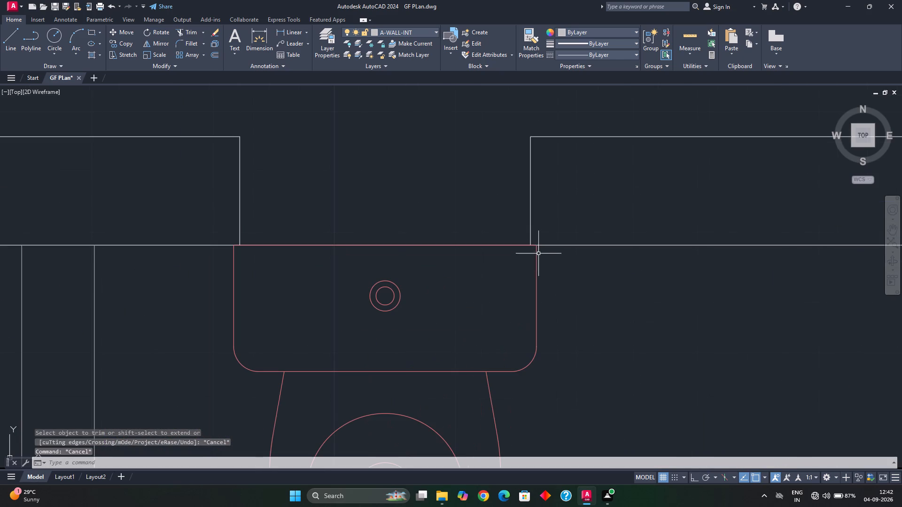
click(547, 245)
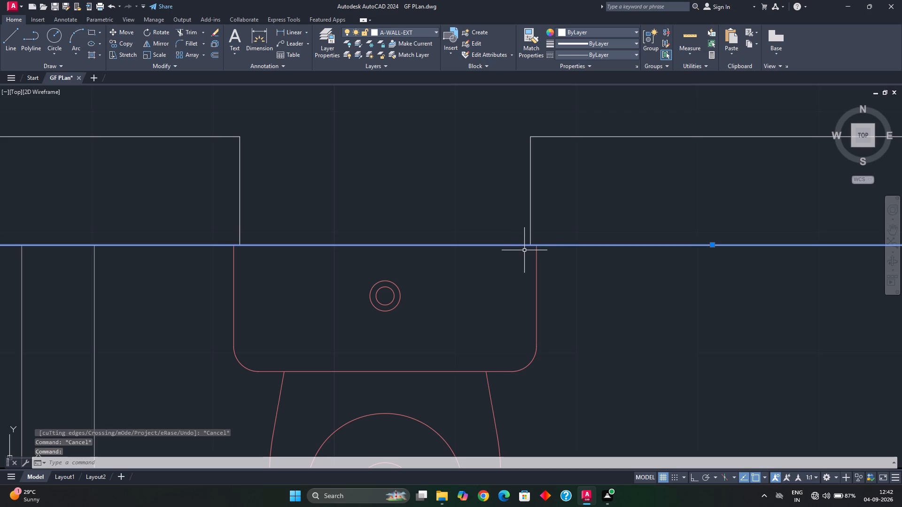
key(b)
key(r)
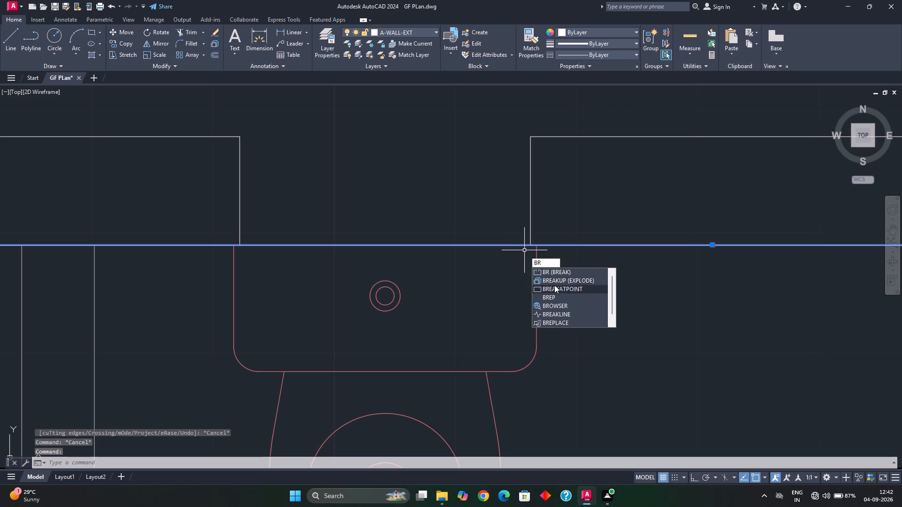
click(554, 285)
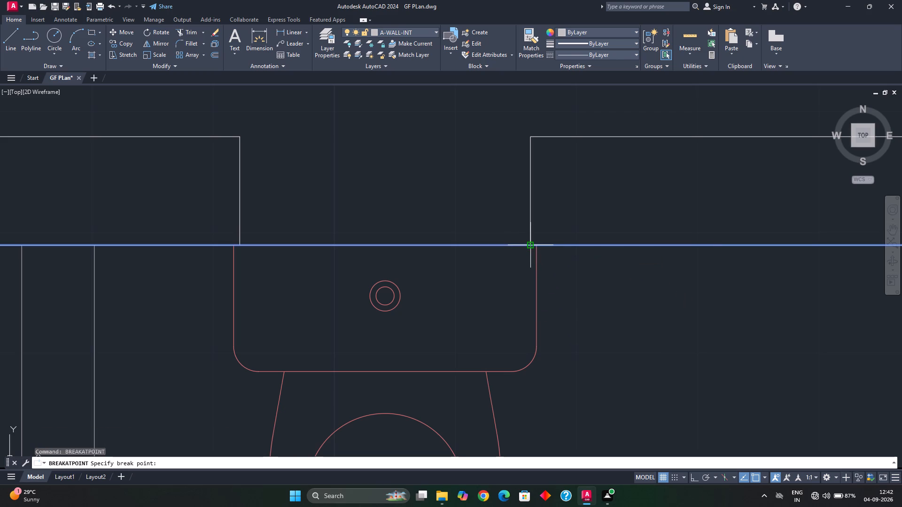
click(531, 246)
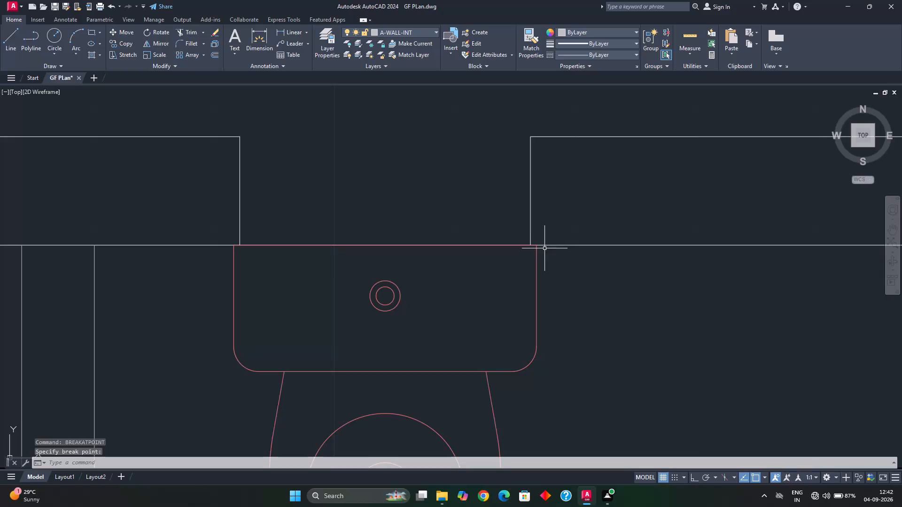
Shorten the western piece of the north wall's inner line back to the opening's west jamb.
click(458, 244)
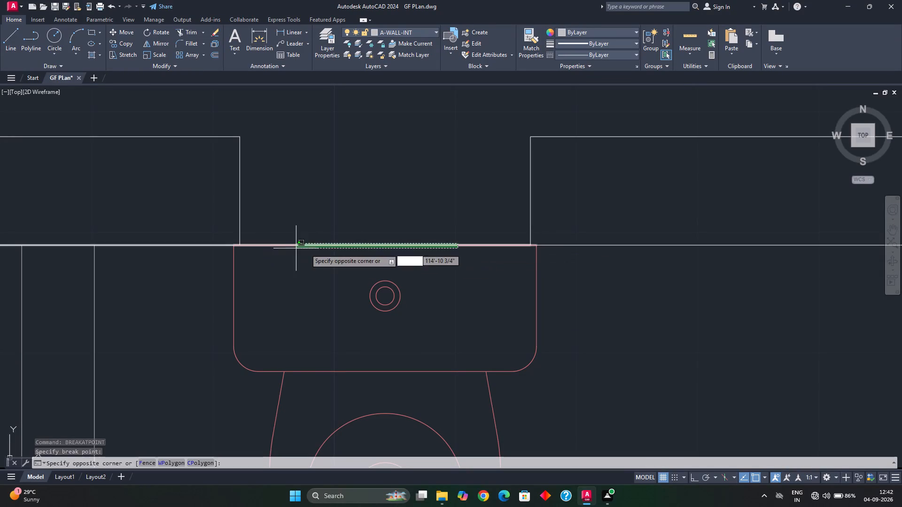
key(Escape)
click(211, 246)
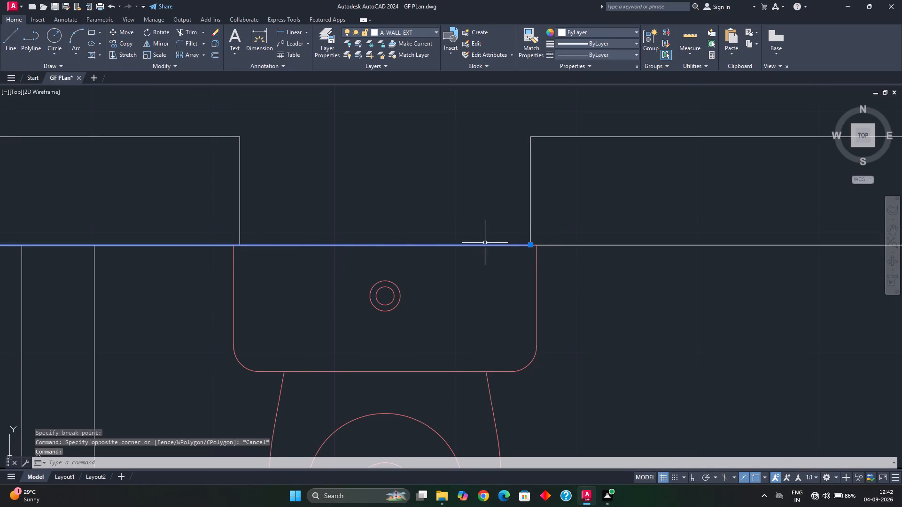
click(533, 246)
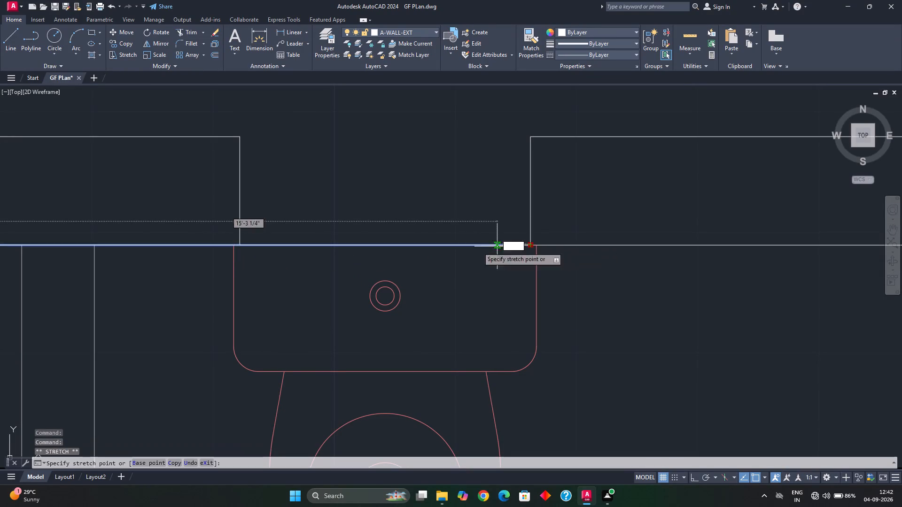
click(241, 243)
key(Escape)
Quick-measure the living room's east window in the ground floor plan.
scroll(313, 243, down, 4)
middle_drag(369, 274, 367, 245)
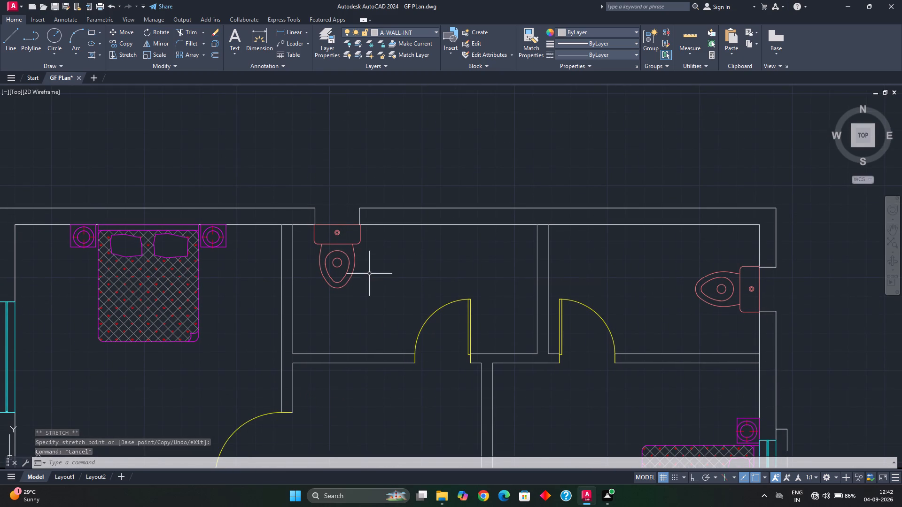
scroll(334, 325, down, 1)
middle_drag(334, 325, 335, 325)
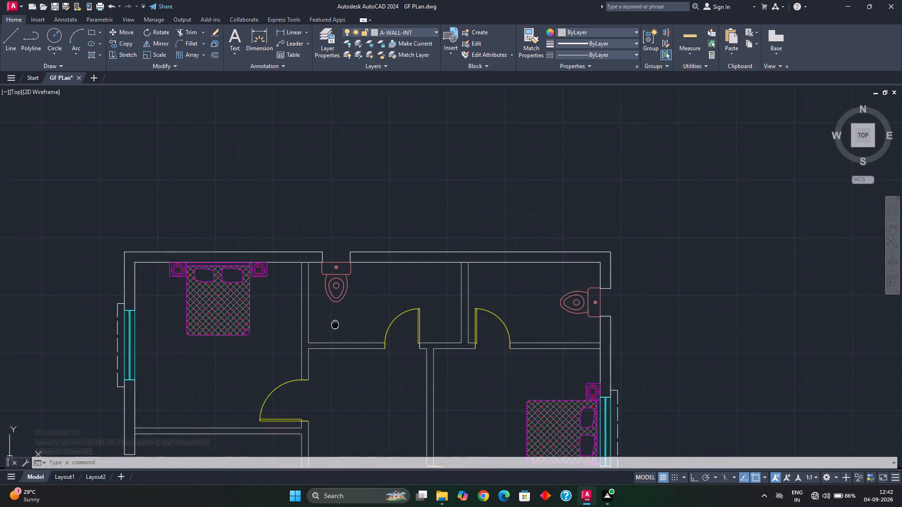
middle_drag(335, 325, 365, 263)
scroll(334, 342, down, 1)
middle_drag(282, 365, 305, 338)
middle_drag(283, 381, 285, 366)
middle_drag(261, 400, 280, 369)
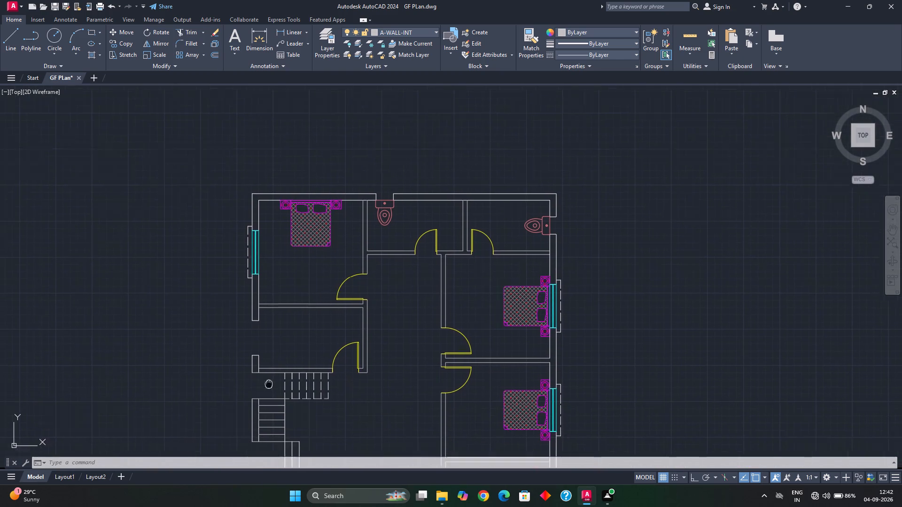
middle_drag(280, 369, 283, 365)
middle_drag(268, 395, 280, 374)
middle_drag(288, 354, 346, 295)
scroll(346, 298, down, 1)
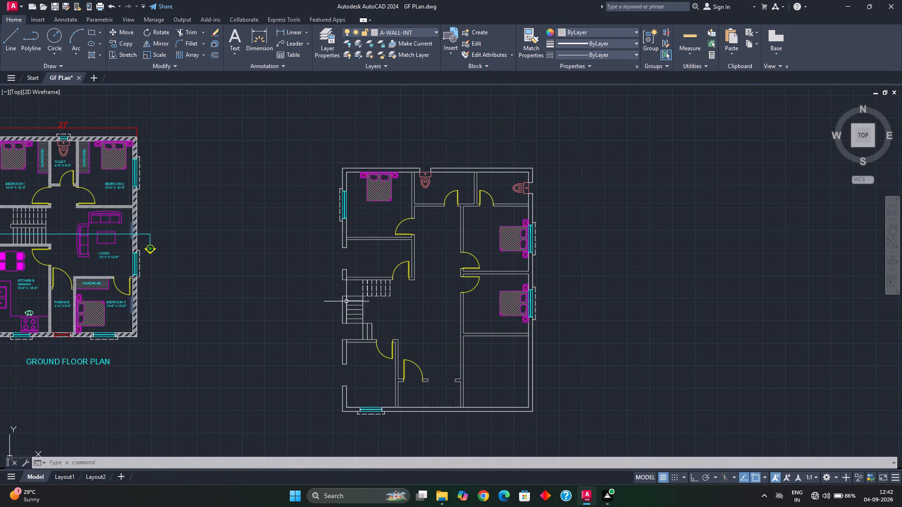
scroll(139, 276, up, 2)
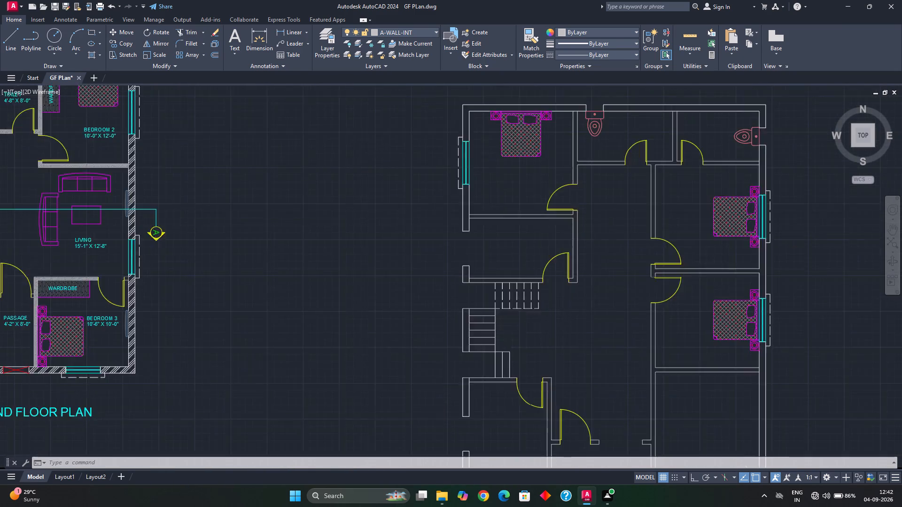
middle_drag(139, 276, 174, 292)
middle_drag(174, 292, 245, 315)
scroll(241, 307, up, 2)
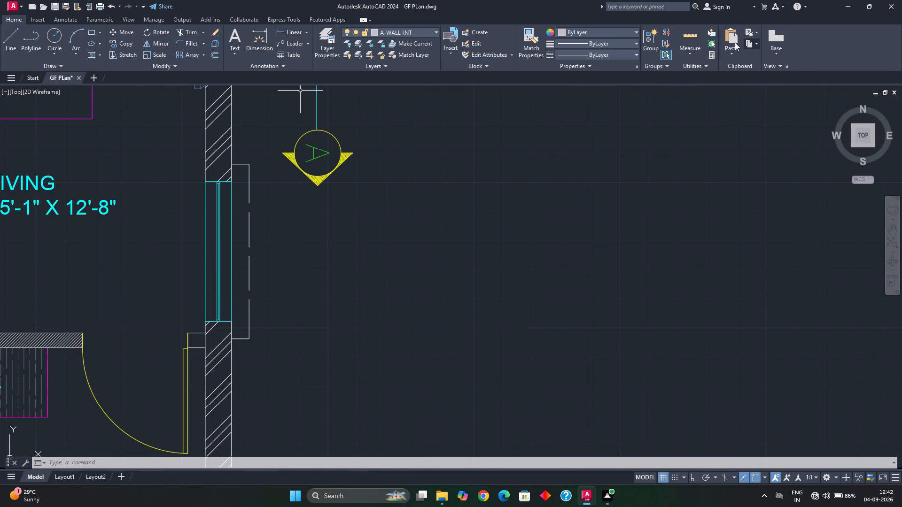
click(684, 39)
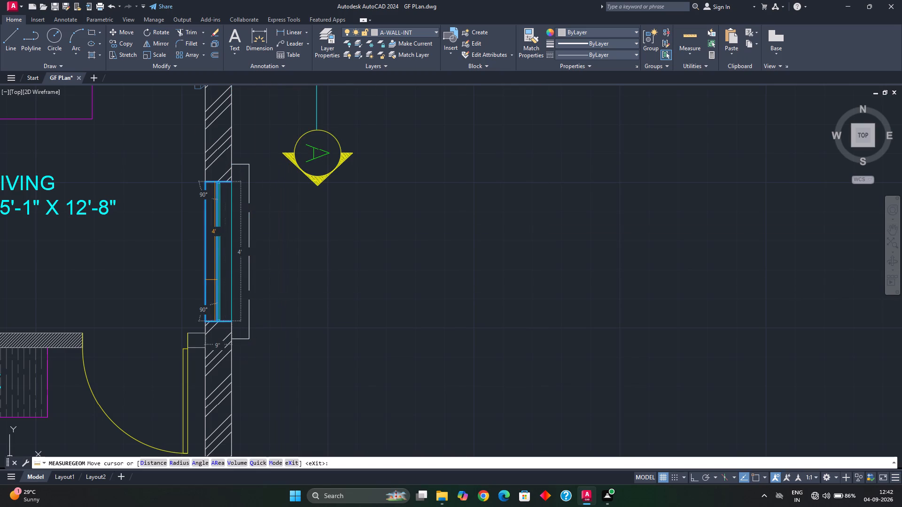
key(Escape)
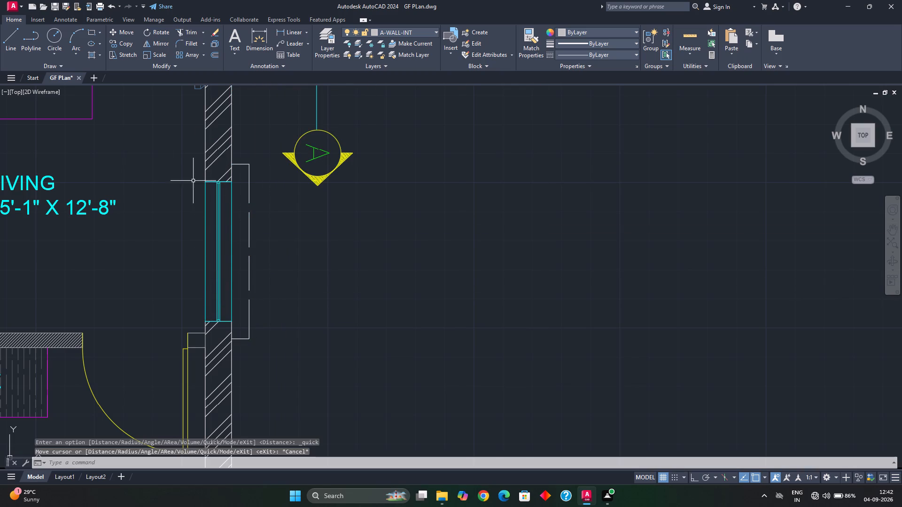
Copy the living room's east window with its dashed outline from the ground floor plan into the west wall opening north of the new plan's stairs.
drag(174, 141, 179, 152)
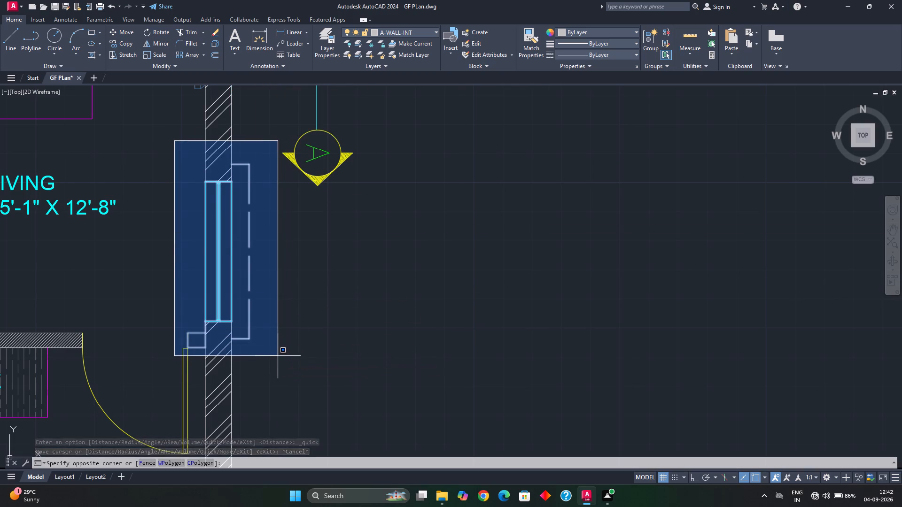
click(278, 357)
shift+click(170, 306)
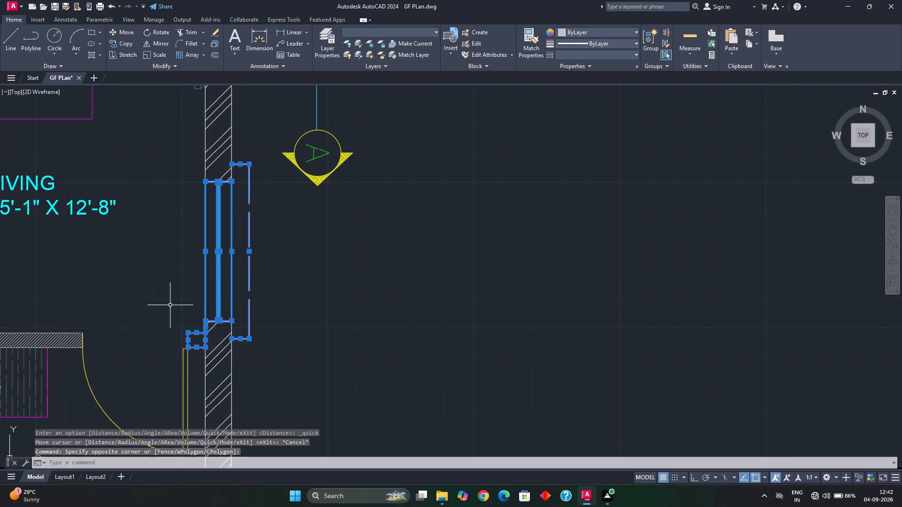
shift+click(220, 365)
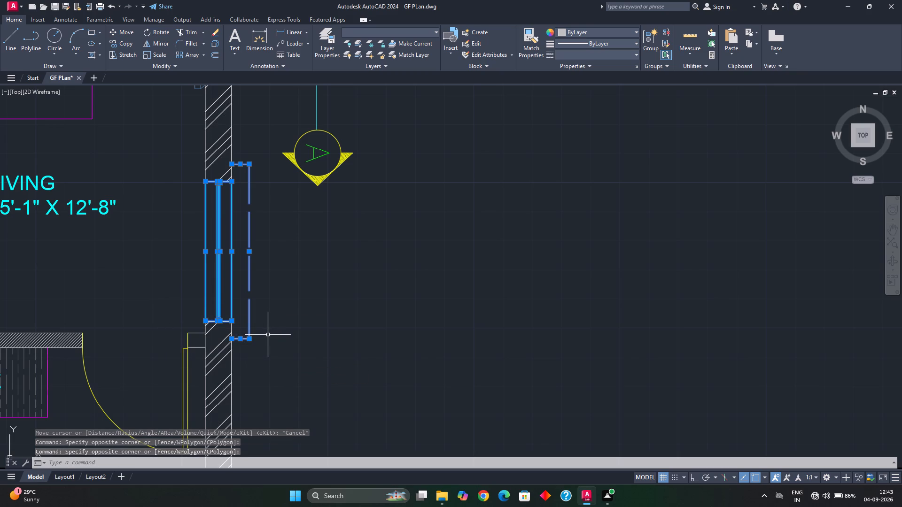
key(c)
key(o)
key(Return)
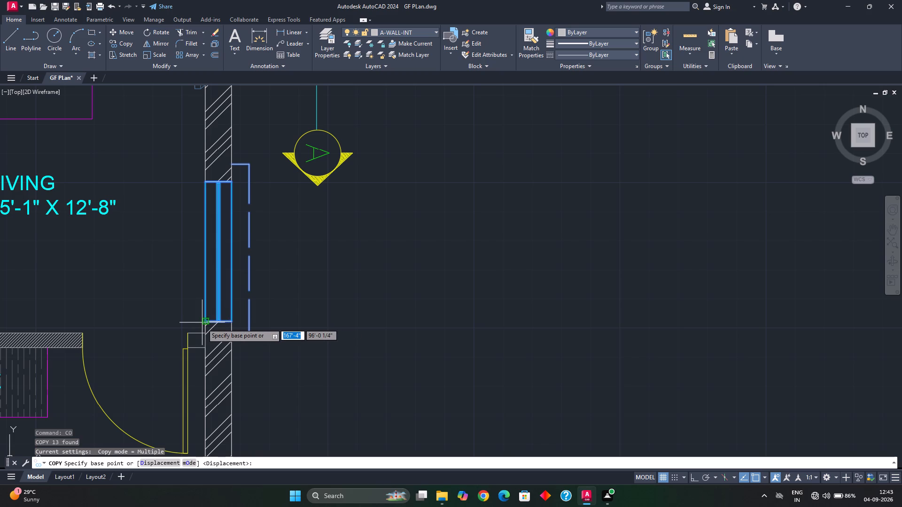
click(207, 322)
scroll(389, 368, down, 4)
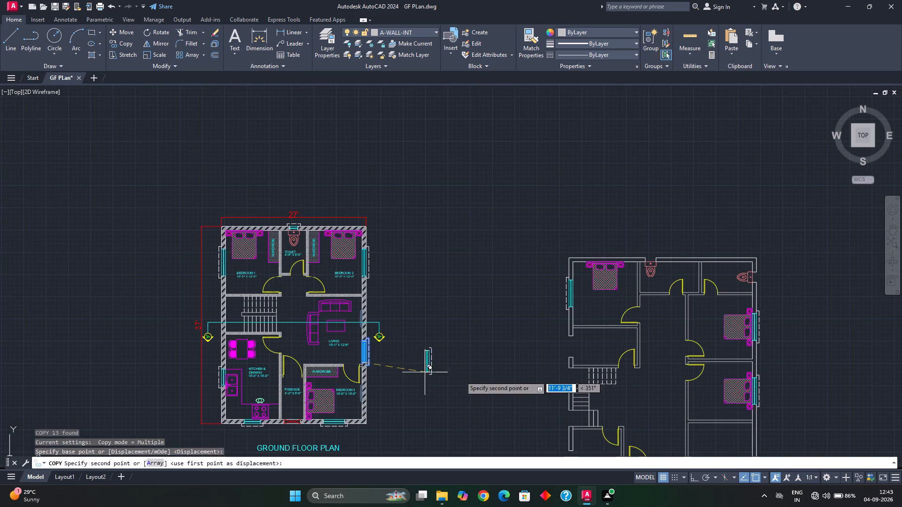
middle_drag(490, 377, 429, 352)
scroll(512, 341, up, 3)
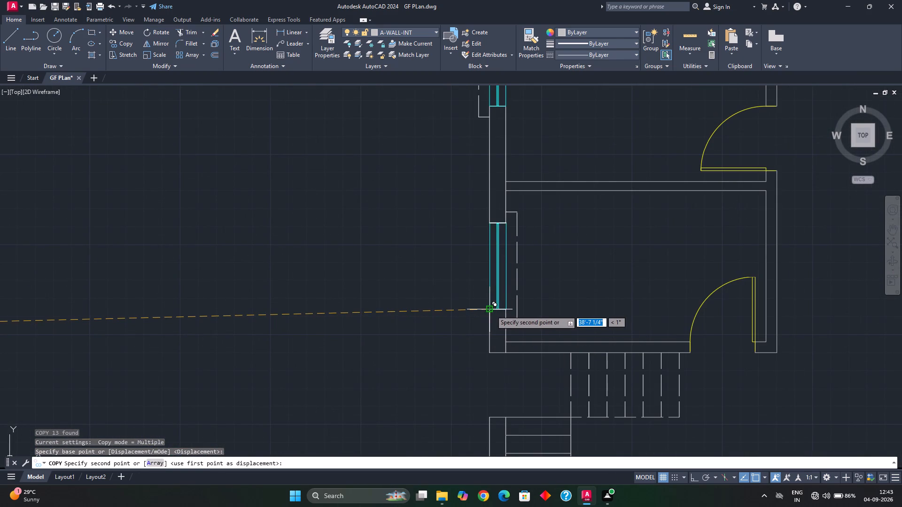
click(491, 310)
key(Escape)
key(Escape)
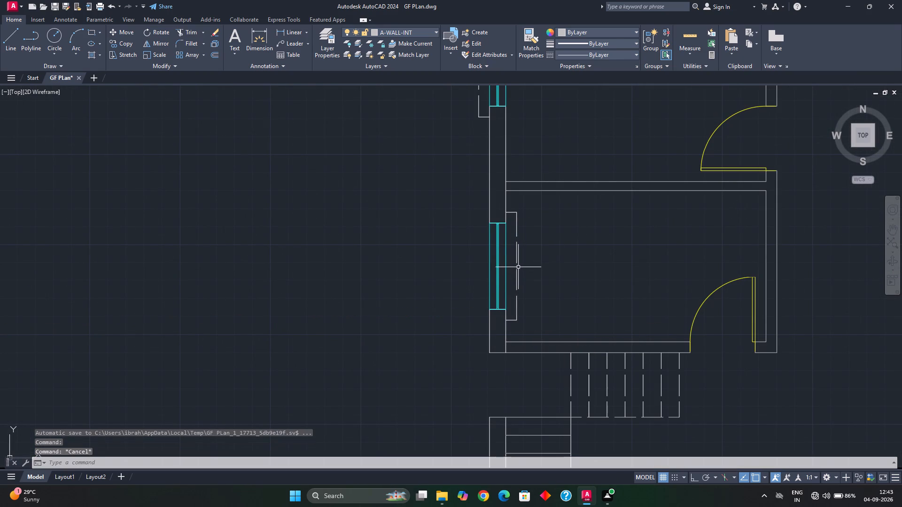
Mirror the copied window's dashed projection outline about the wall's vertical centreline to the outer side, erasing the source lines.
scroll(517, 216, up, 2)
click(502, 195)
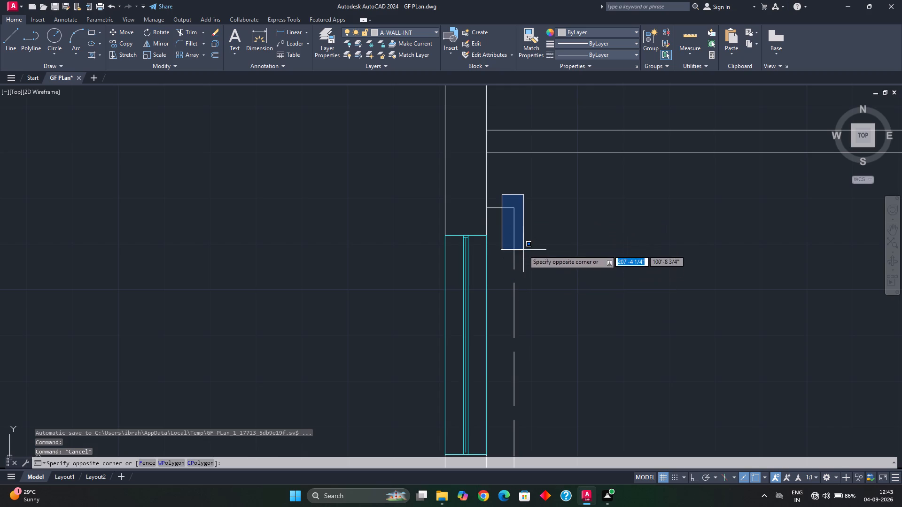
key(Escape)
click(524, 249)
drag(516, 235, 511, 231)
drag(527, 233, 509, 221)
click(497, 199)
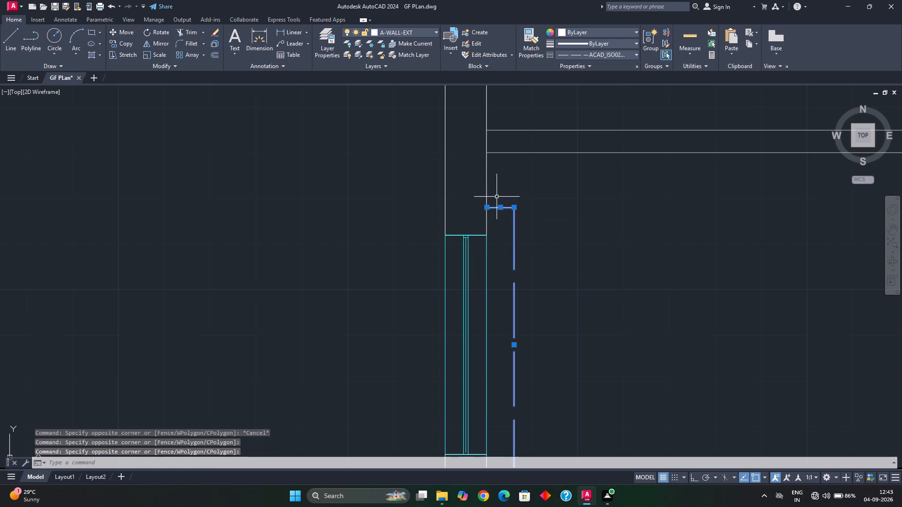
scroll(524, 295, down, 2)
middle_drag(524, 310, 499, 146)
scroll(487, 241, up, 3)
middle_drag(490, 146, 489, 316)
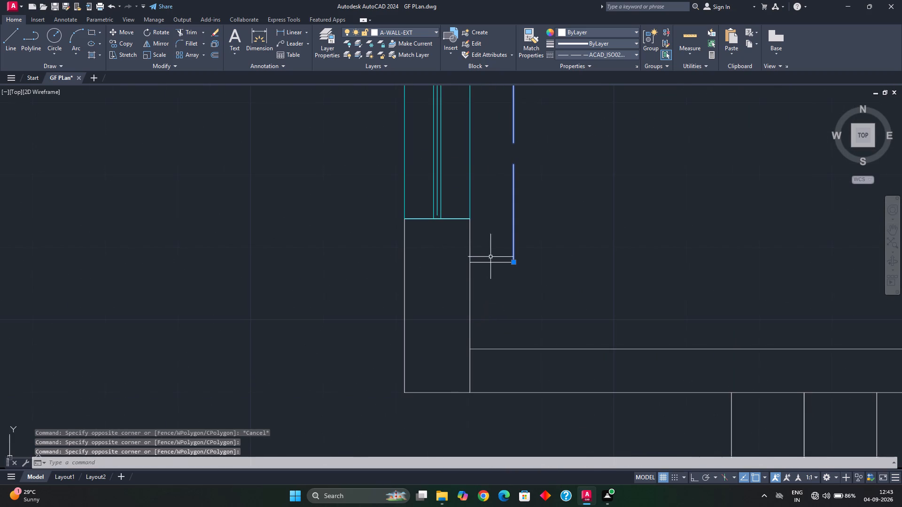
drag(494, 274, 488, 246)
click(483, 233)
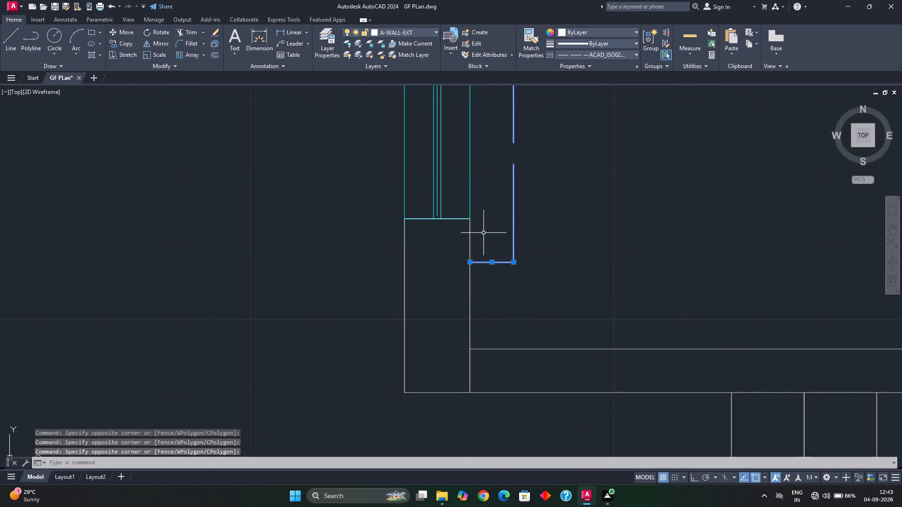
key(m)
key(i)
key(Return)
scroll(452, 230, up, 3)
middle_drag(451, 231, 476, 277)
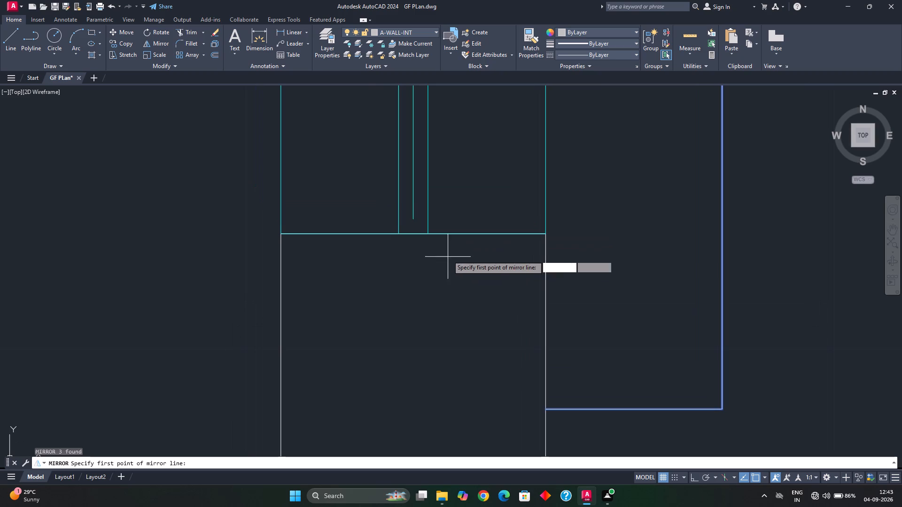
click(416, 236)
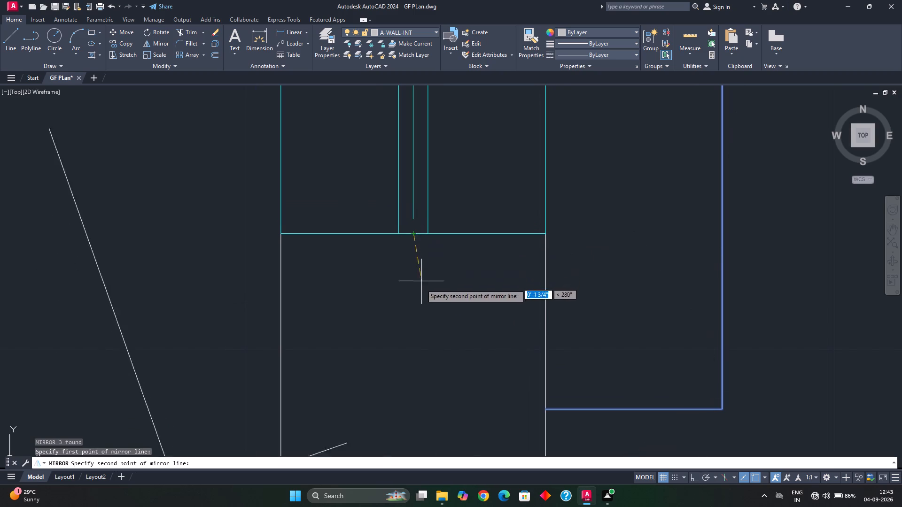
scroll(419, 301, down, 1)
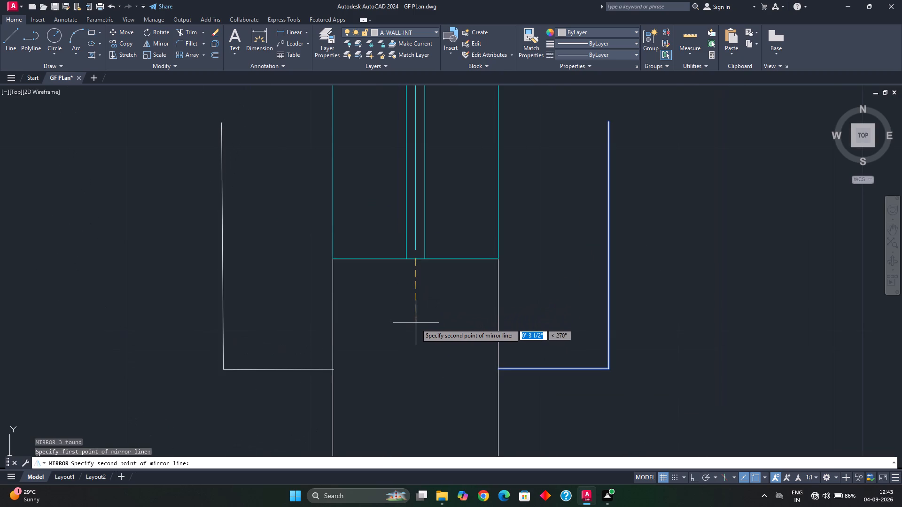
key(F8)
click(415, 354)
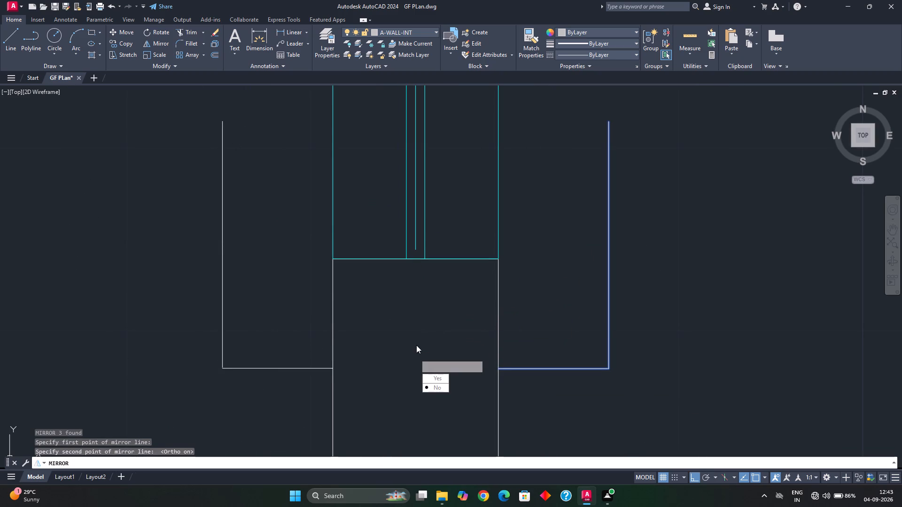
key(F8)
drag(435, 377, 414, 355)
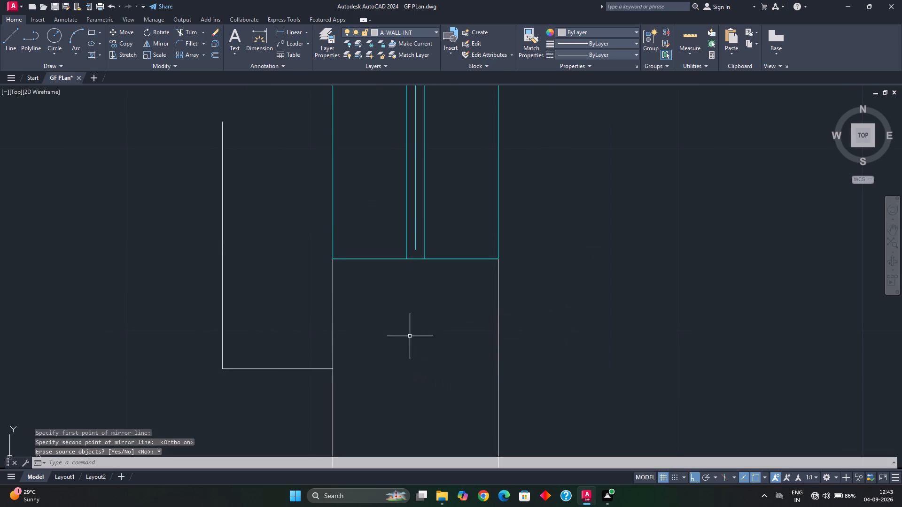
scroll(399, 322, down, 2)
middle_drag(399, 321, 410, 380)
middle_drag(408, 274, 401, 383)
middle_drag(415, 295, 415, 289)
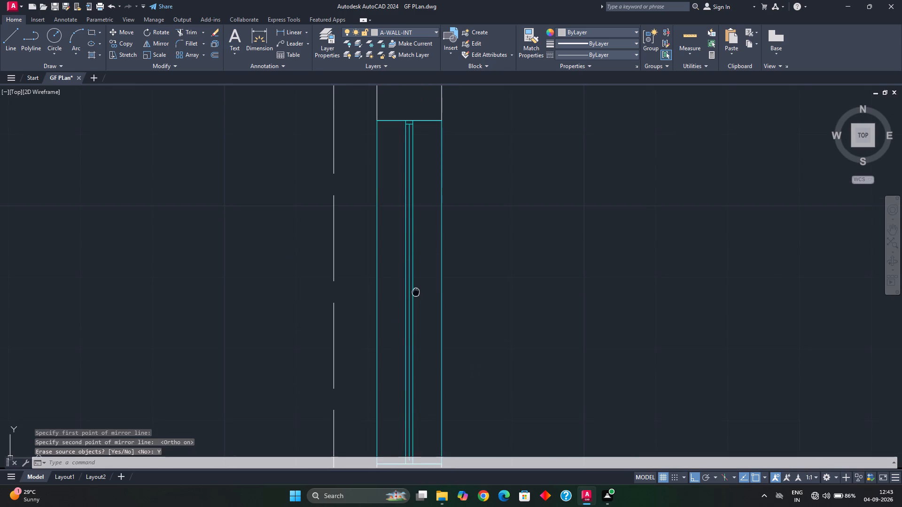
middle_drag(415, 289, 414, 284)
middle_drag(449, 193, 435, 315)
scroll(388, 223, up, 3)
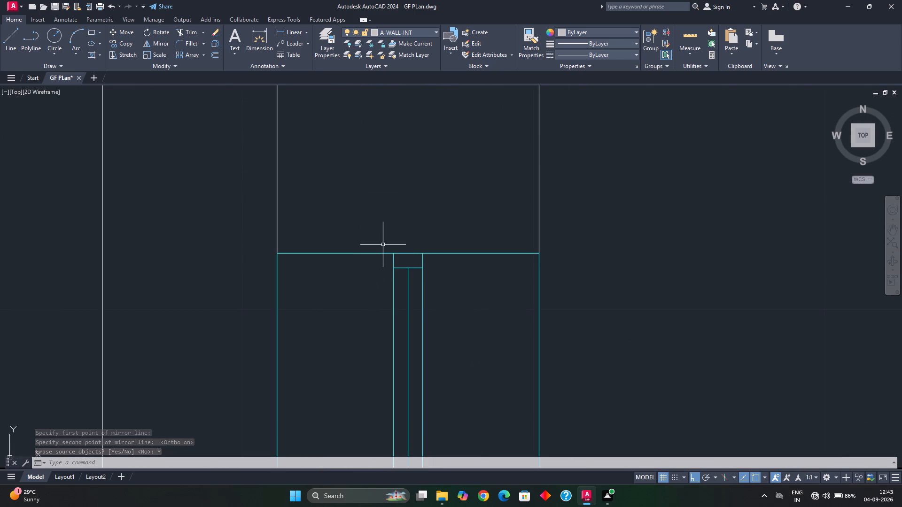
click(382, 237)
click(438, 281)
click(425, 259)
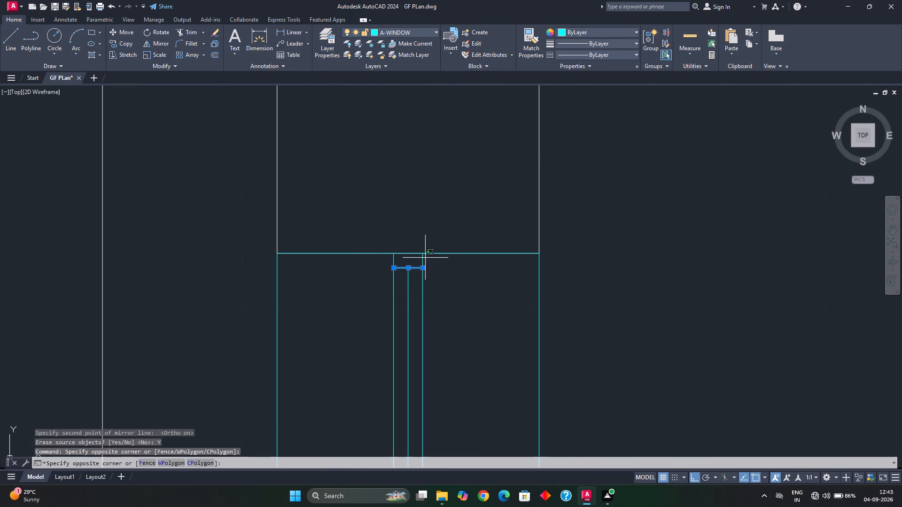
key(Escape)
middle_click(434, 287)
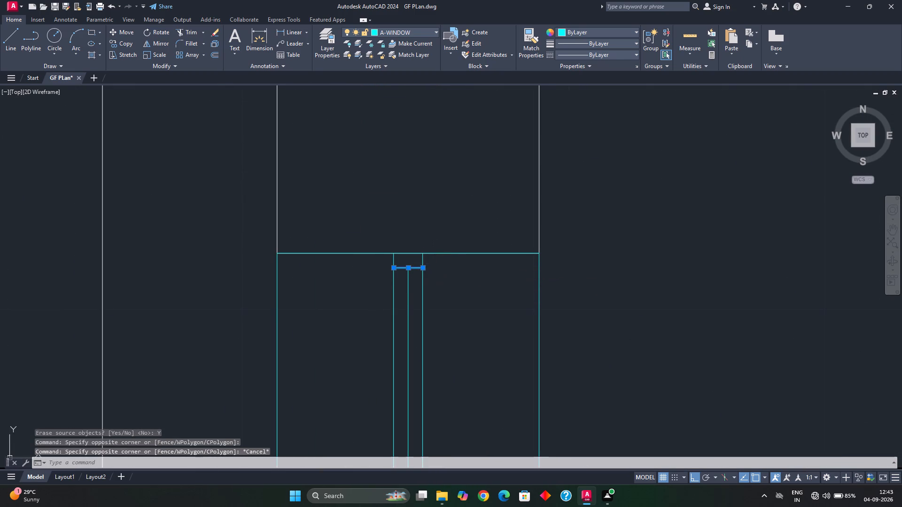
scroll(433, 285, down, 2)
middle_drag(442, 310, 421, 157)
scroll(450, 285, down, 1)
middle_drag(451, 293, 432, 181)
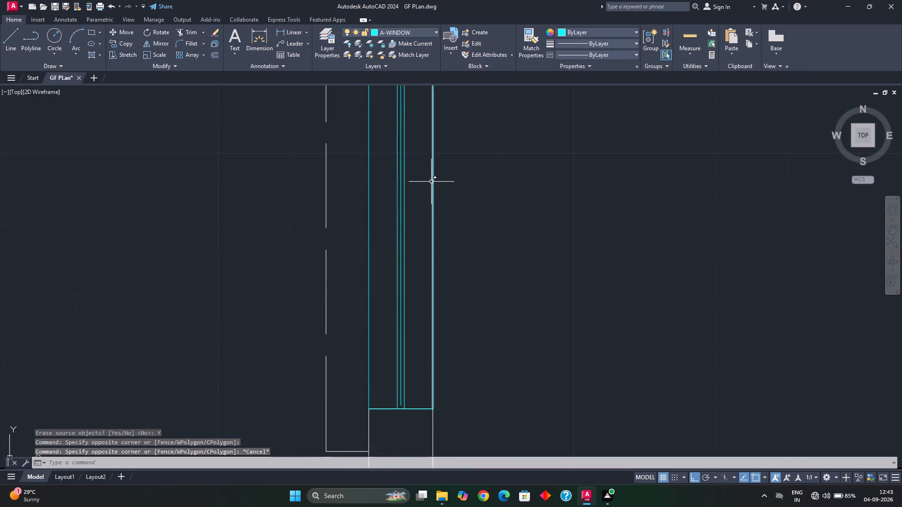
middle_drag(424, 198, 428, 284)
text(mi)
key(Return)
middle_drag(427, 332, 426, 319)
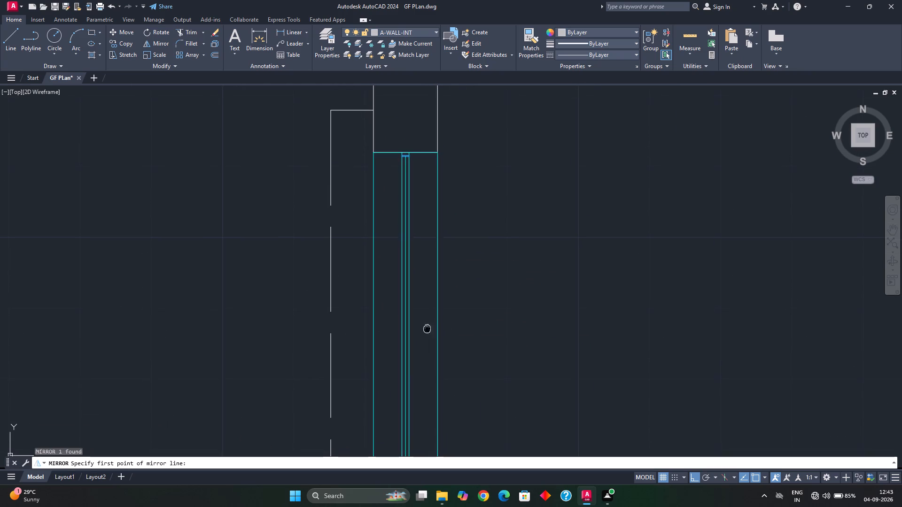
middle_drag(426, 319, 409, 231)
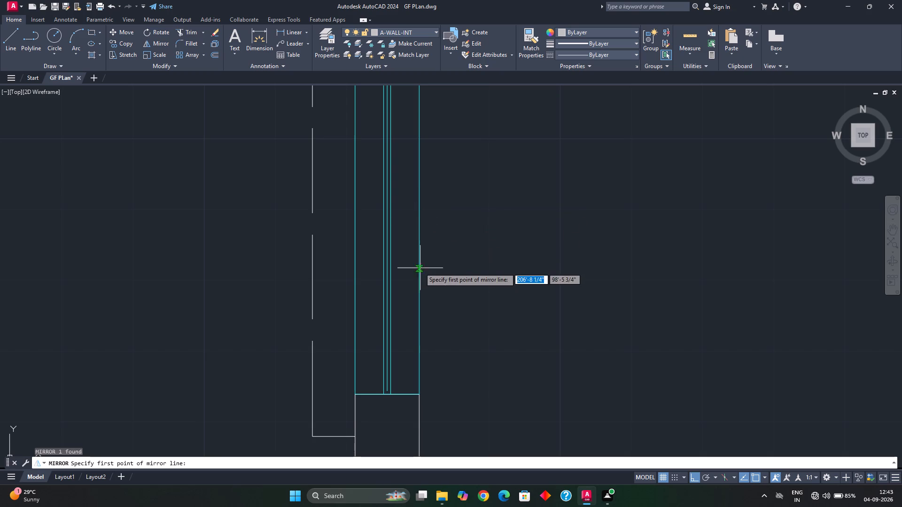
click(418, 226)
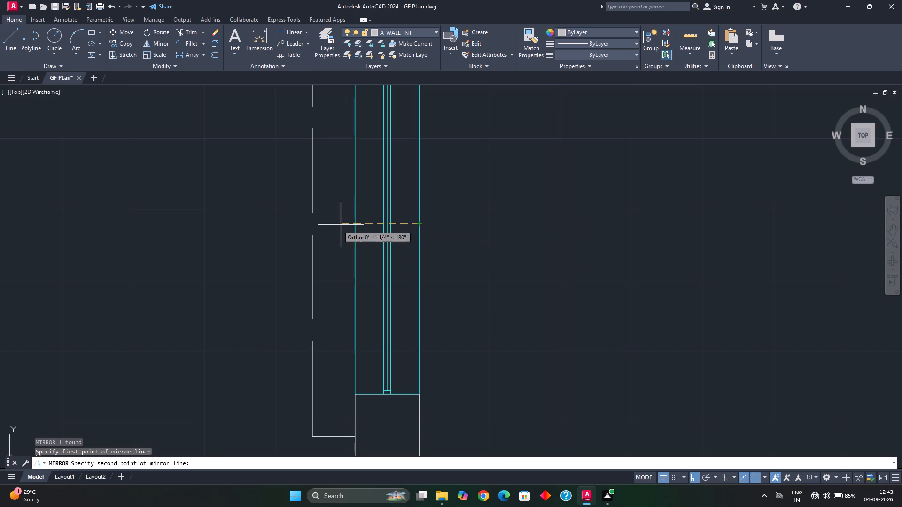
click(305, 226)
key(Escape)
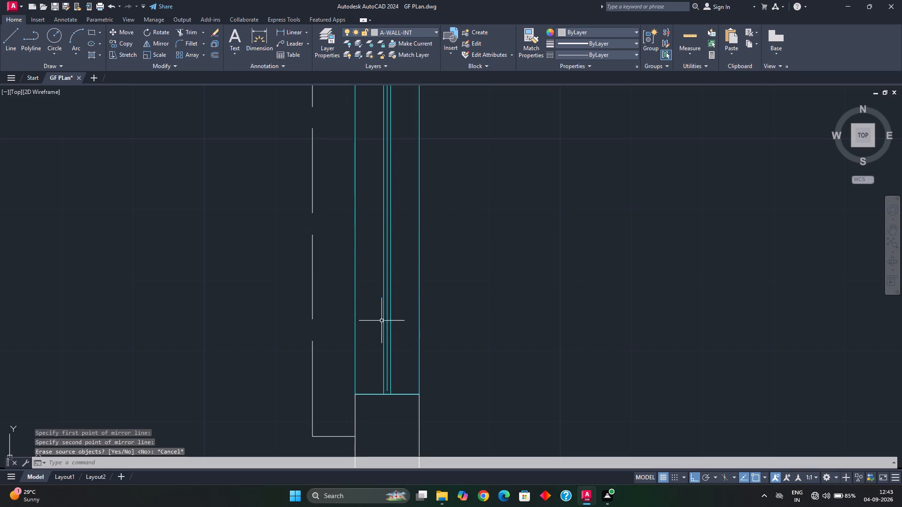
Mirror the short frame line at the window's north end about the window's horizontal midline to its south end, keeping the source.
middle_drag(424, 251, 415, 372)
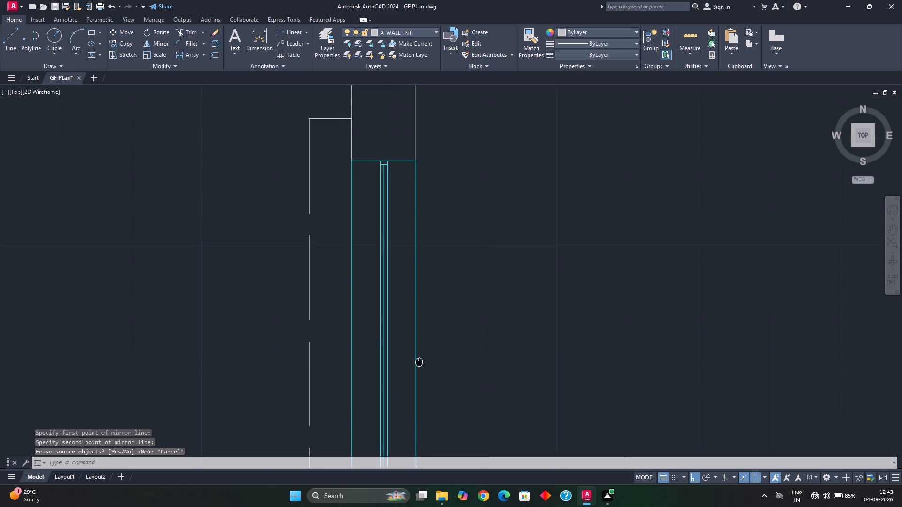
middle_drag(415, 372, 413, 373)
scroll(389, 175, up, 4)
click(364, 187)
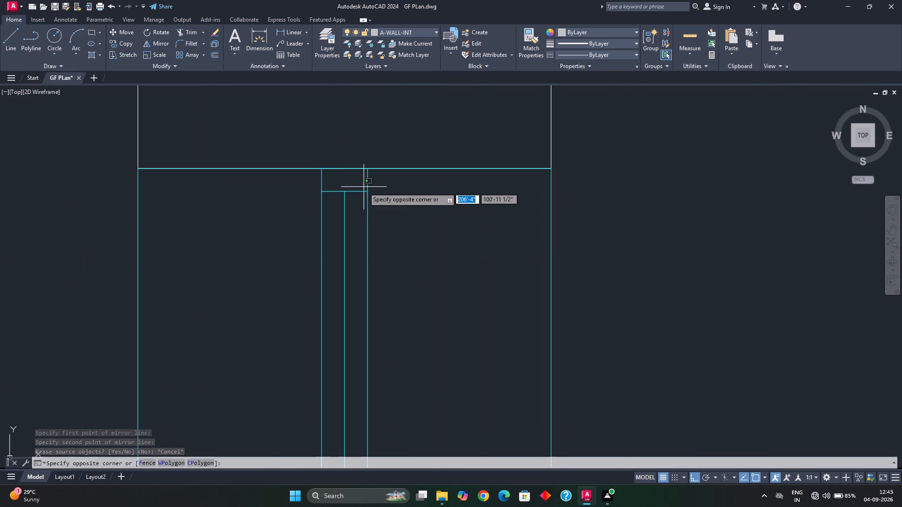
click(355, 198)
scroll(451, 321, down, 4)
middle_drag(446, 310, 433, 267)
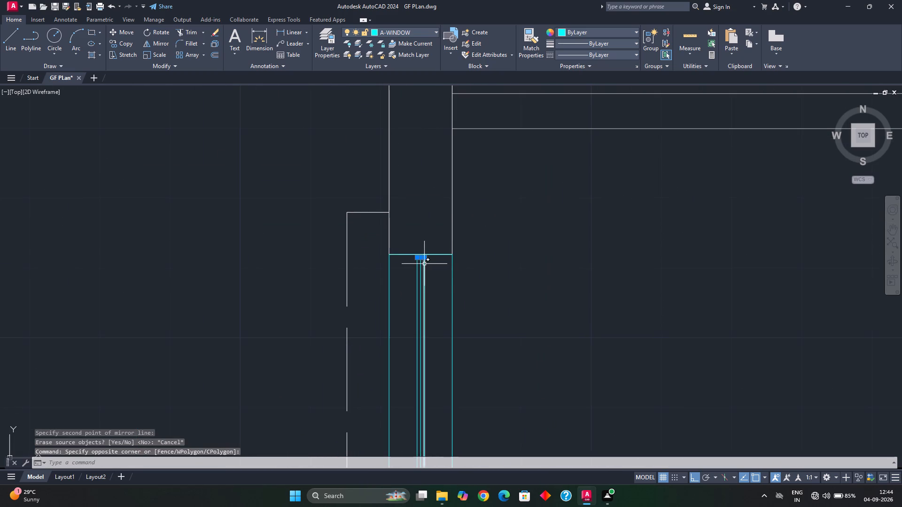
text(mi)
key(Return)
middle_drag(453, 330, 418, 183)
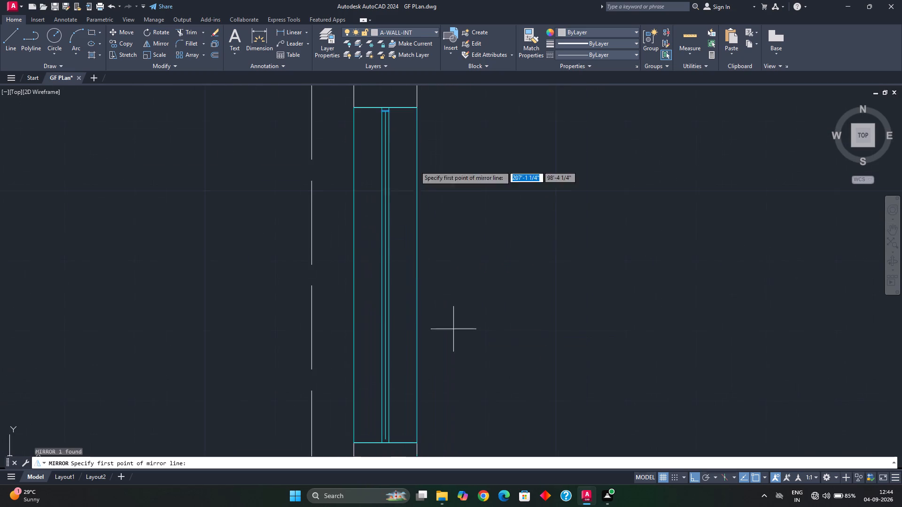
click(414, 277)
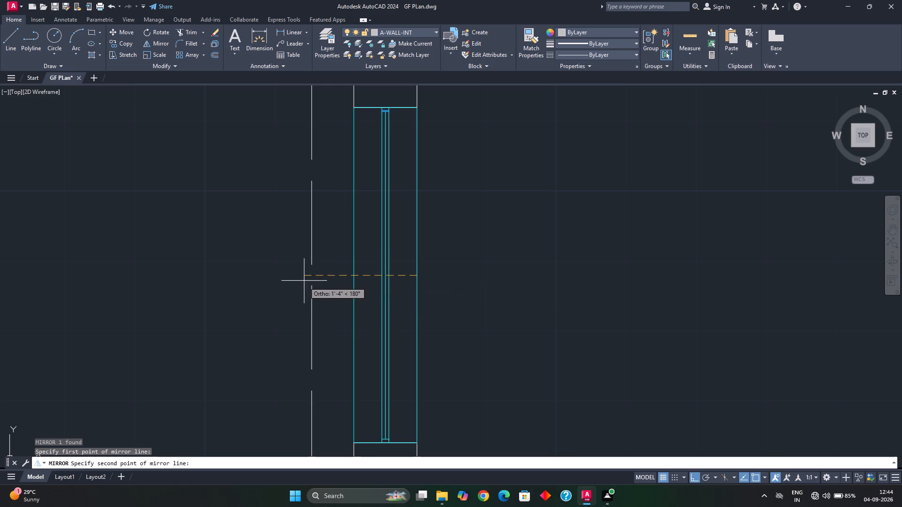
click(304, 282)
drag(325, 315, 304, 282)
key(Escape)
Look over the new plan's west wall from the fitted windows down past the staircase to the next open gap.
scroll(355, 300, down, 3)
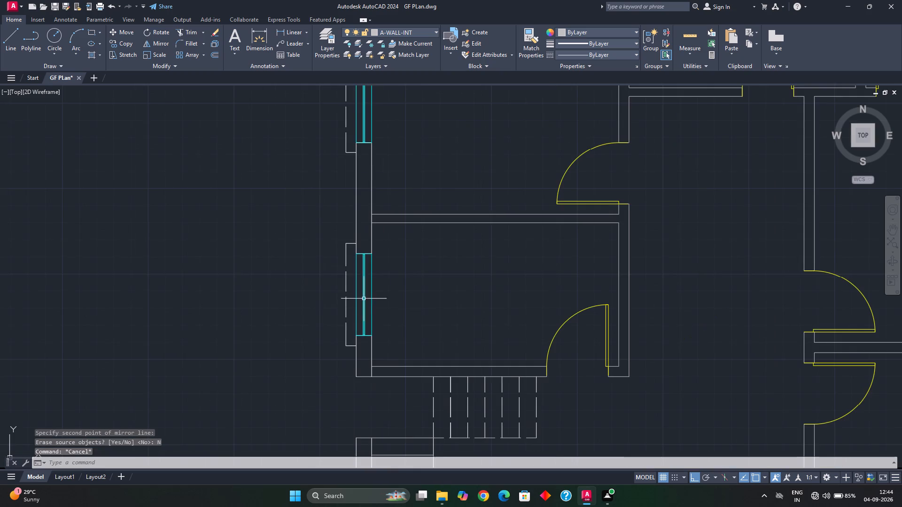
middle_drag(373, 308, 373, 277)
scroll(360, 146, up, 3)
middle_drag(361, 147, 337, 315)
scroll(345, 262, down, 3)
middle_drag(358, 289, 369, 220)
scroll(376, 292, down, 1)
middle_drag(374, 290, 351, 247)
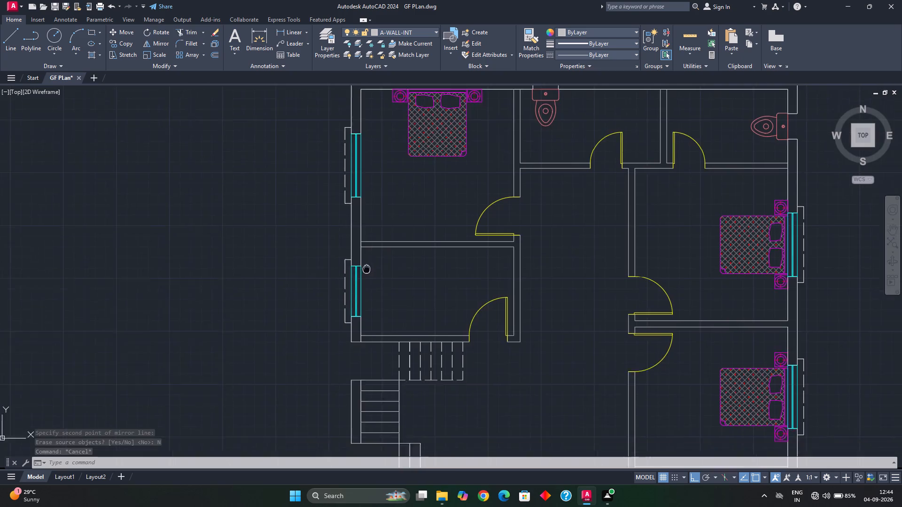
middle_drag(351, 247, 350, 202)
middle_drag(371, 283, 376, 261)
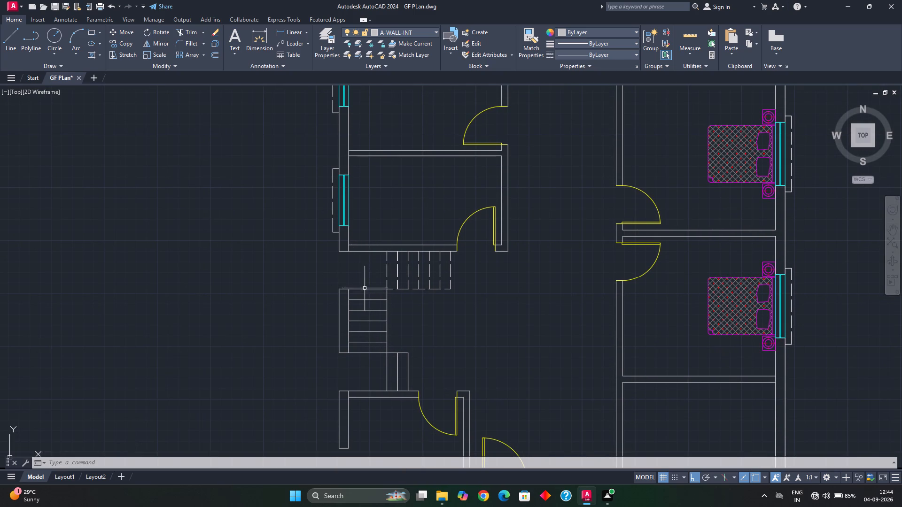
middle_drag(368, 275, 367, 245)
middle_drag(374, 223, 389, 273)
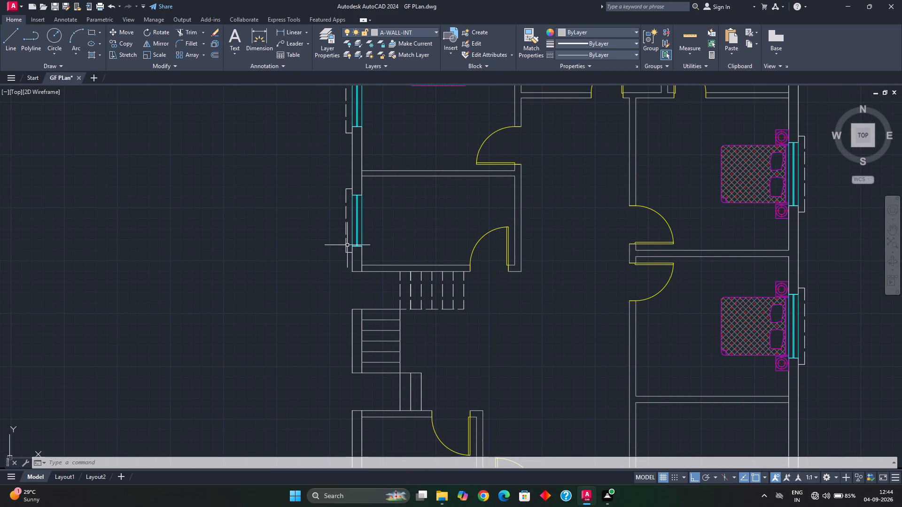
middle_drag(381, 294, 382, 238)
middle_drag(405, 288, 405, 251)
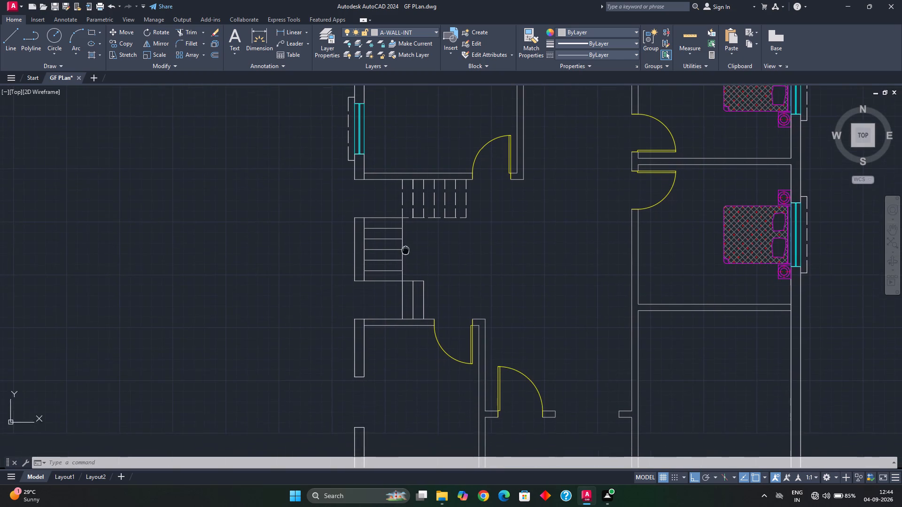
Copy the west-wall window north of the stairs, with its dashed outline, into the southwest room's west wall opening.
middle_drag(404, 332, 409, 272)
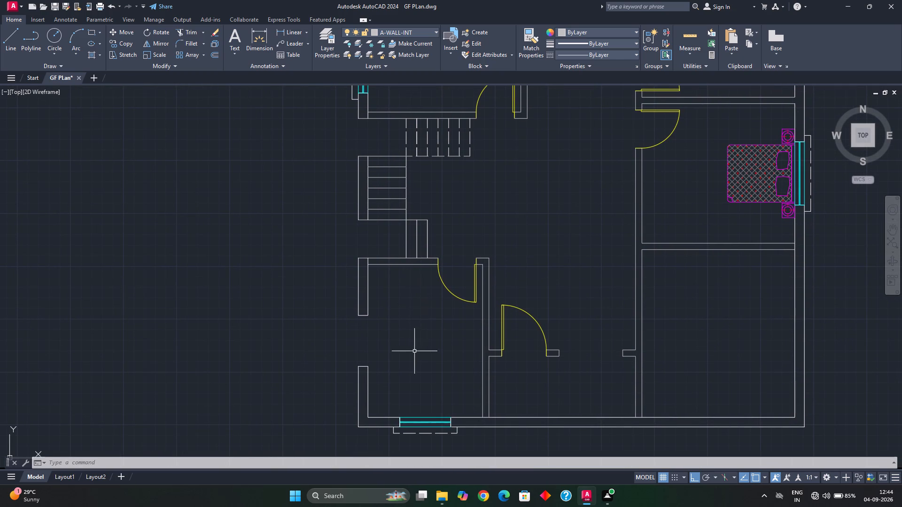
middle_drag(414, 352, 433, 377)
scroll(433, 374, down, 1)
middle_drag(418, 237, 424, 323)
middle_drag(436, 277, 420, 170)
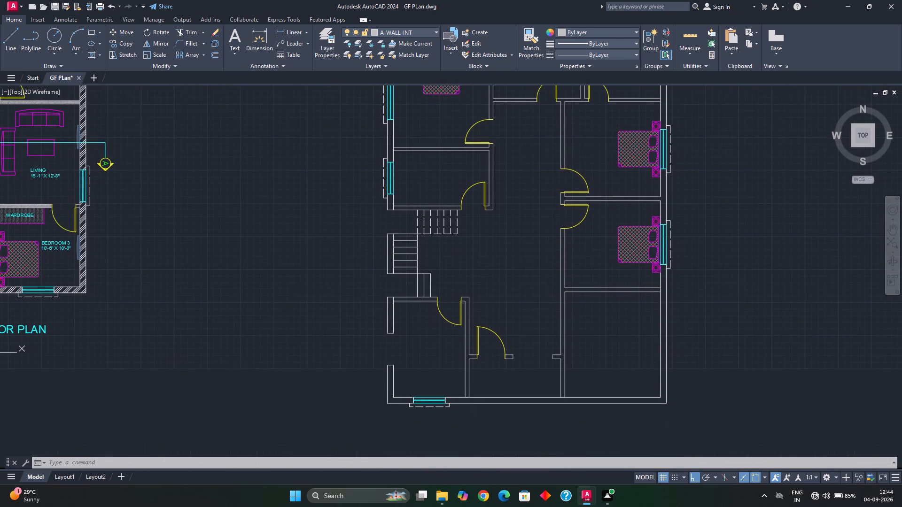
click(365, 154)
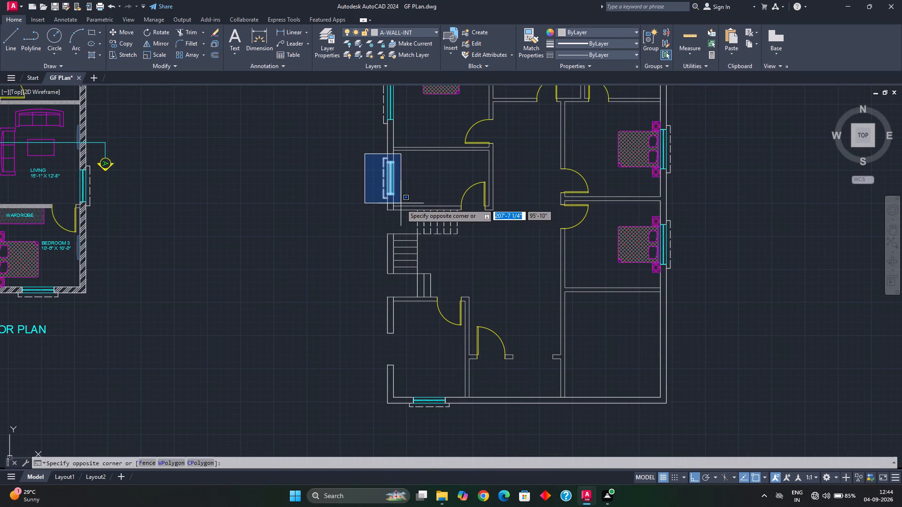
click(401, 204)
key(c)
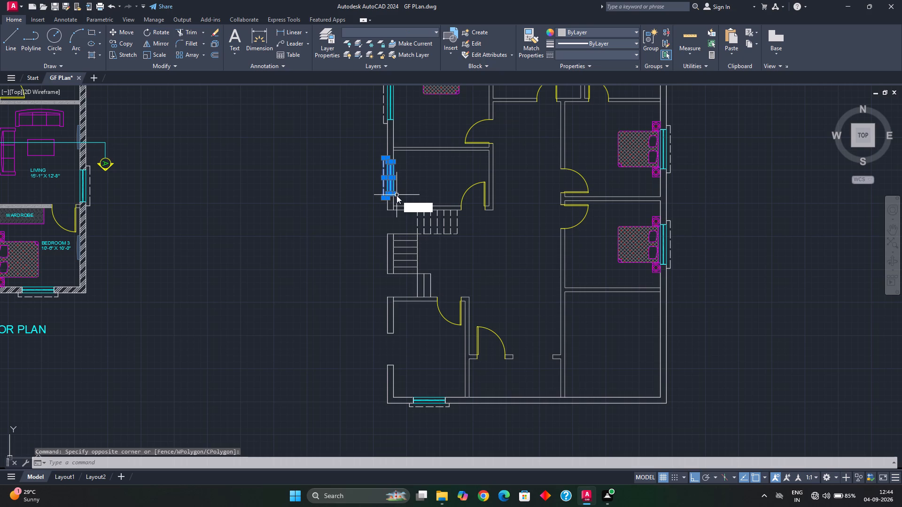
key(o)
key(Return)
scroll(392, 195, up, 2)
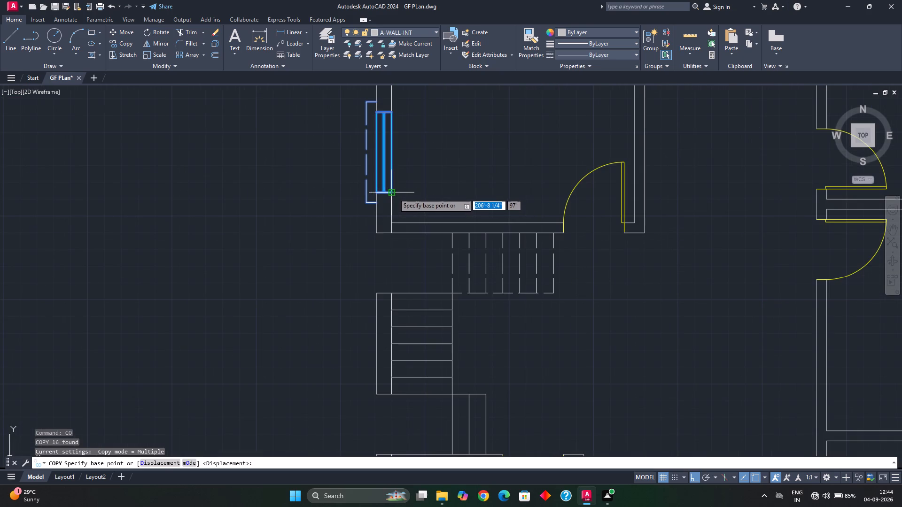
click(393, 193)
scroll(400, 277, down, 2)
middle_drag(400, 276, 394, 155)
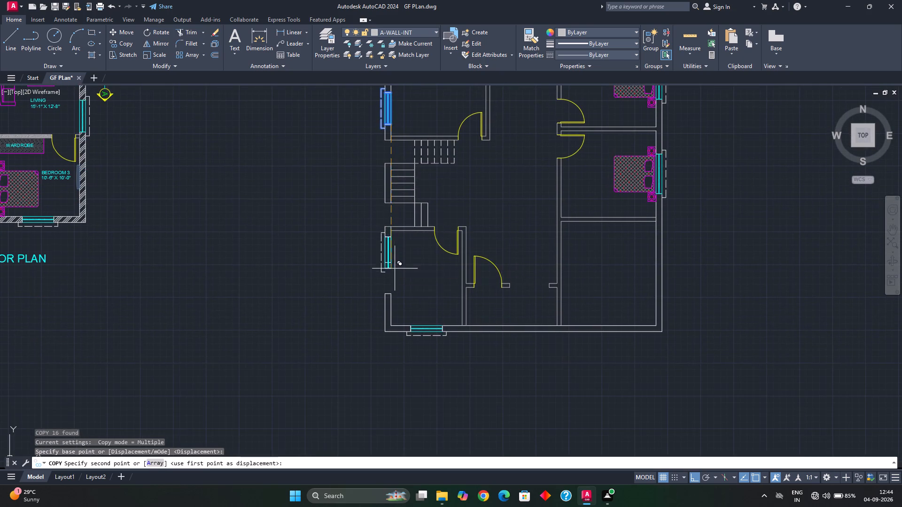
scroll(394, 275, up, 3)
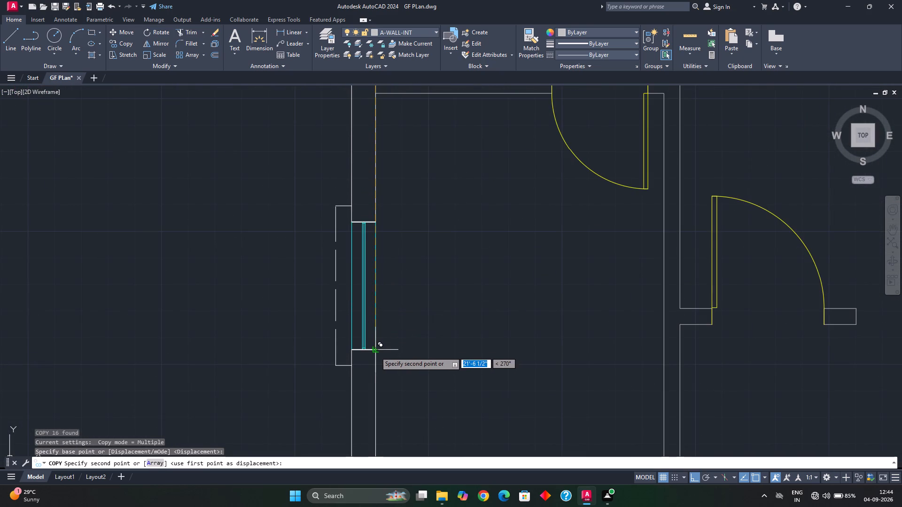
click(375, 352)
key(Escape)
Copy the northwest bedroom's west window, with its dashed outline, straight down to the empty space below the new plan.
scroll(467, 287, down, 3)
middle_drag(466, 289, 453, 266)
middle_drag(474, 262, 459, 284)
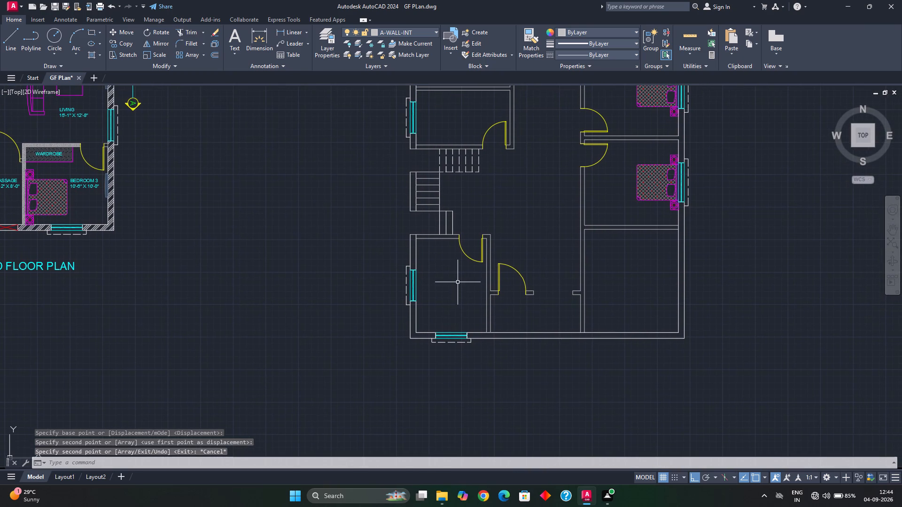
scroll(461, 263, down, 1)
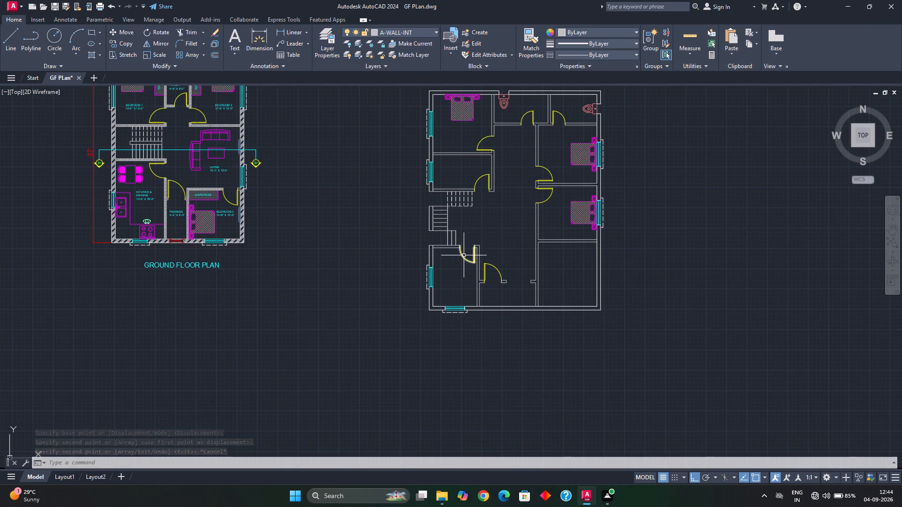
middle_drag(344, 219, 363, 284)
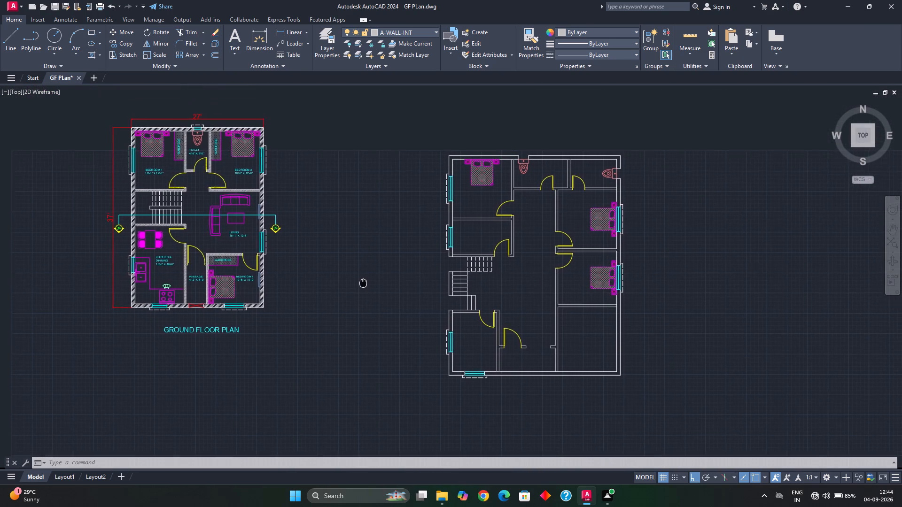
middle_drag(363, 284, 369, 245)
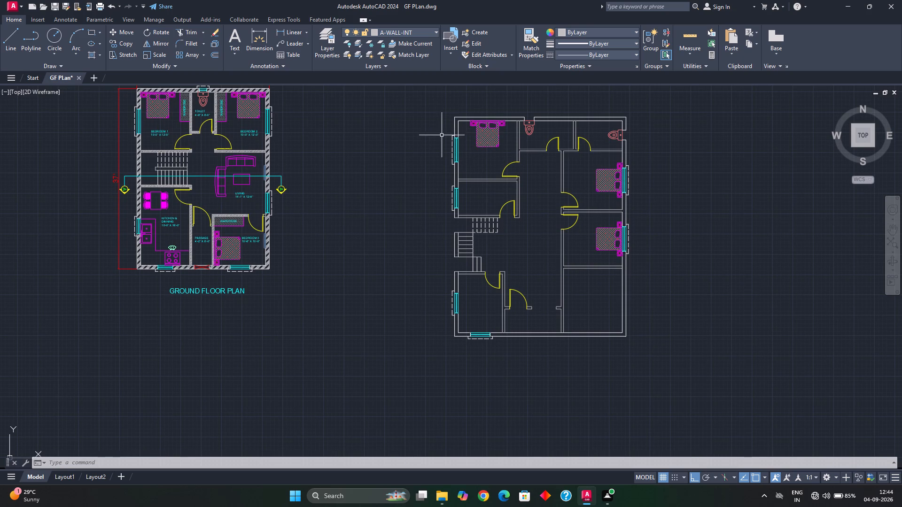
click(449, 122)
click(463, 170)
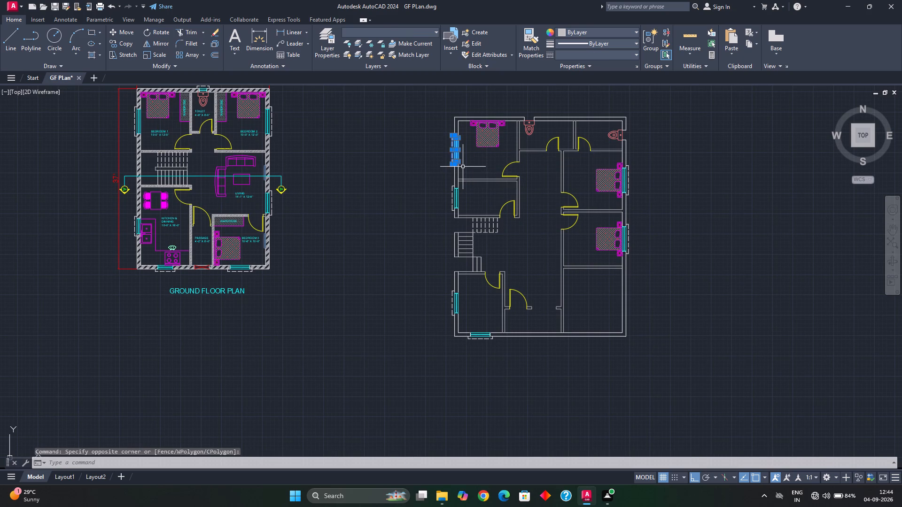
key(c)
key(o)
key(Return)
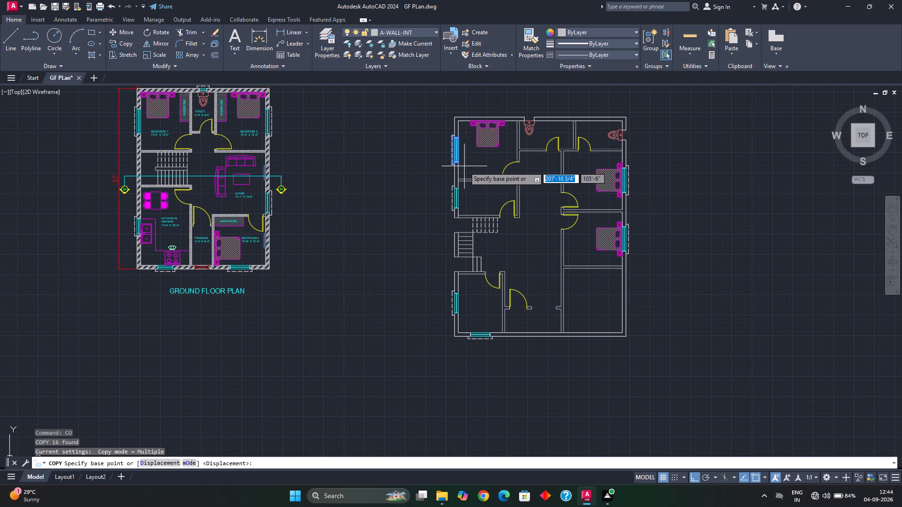
scroll(458, 163, up, 3)
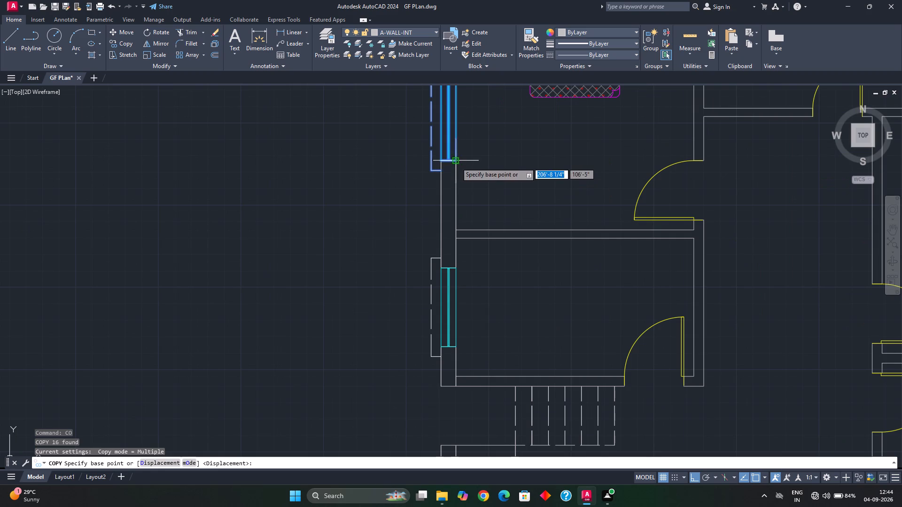
click(455, 159)
scroll(459, 219, down, 3)
middle_drag(457, 232, 428, 45)
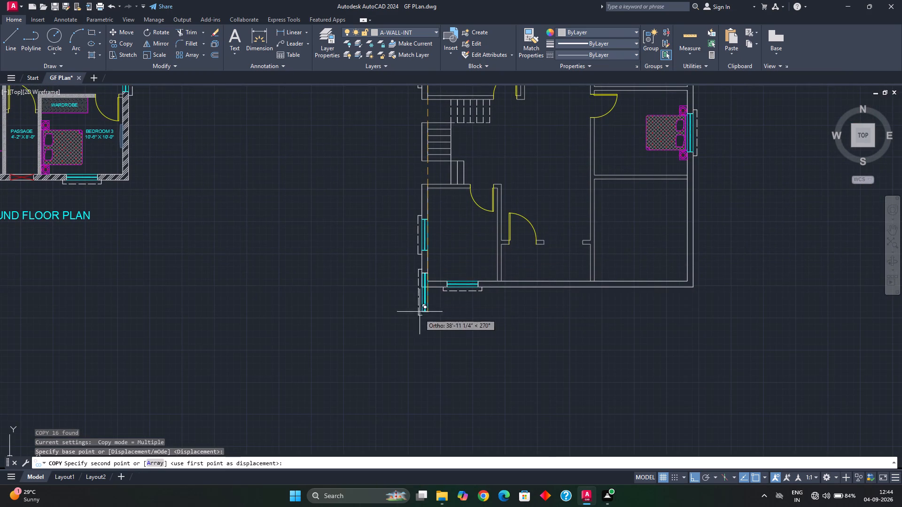
click(428, 377)
key(Escape)
key(Escape)
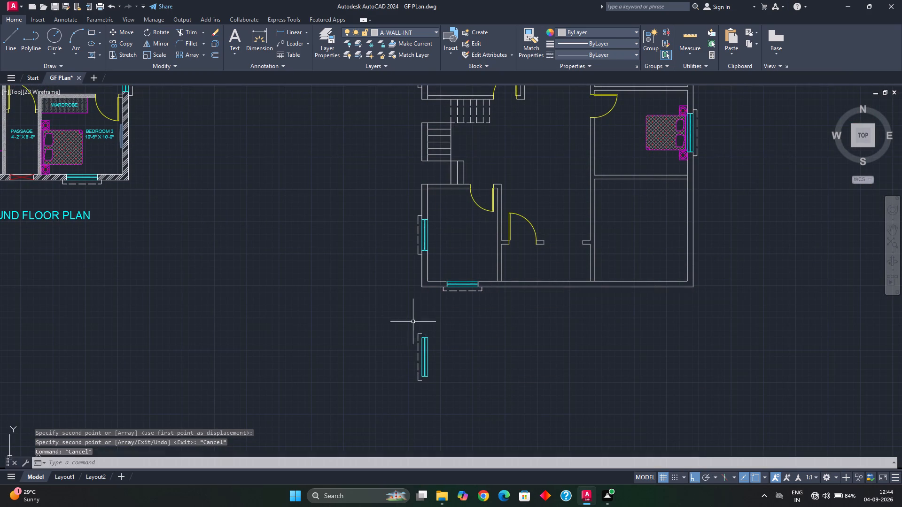
Rotate the window copy below the plan 90 degrees counterclockwise about its lower inner corner so it lies horizontally.
drag(398, 310, 401, 315)
click(443, 404)
key(r)
key(o)
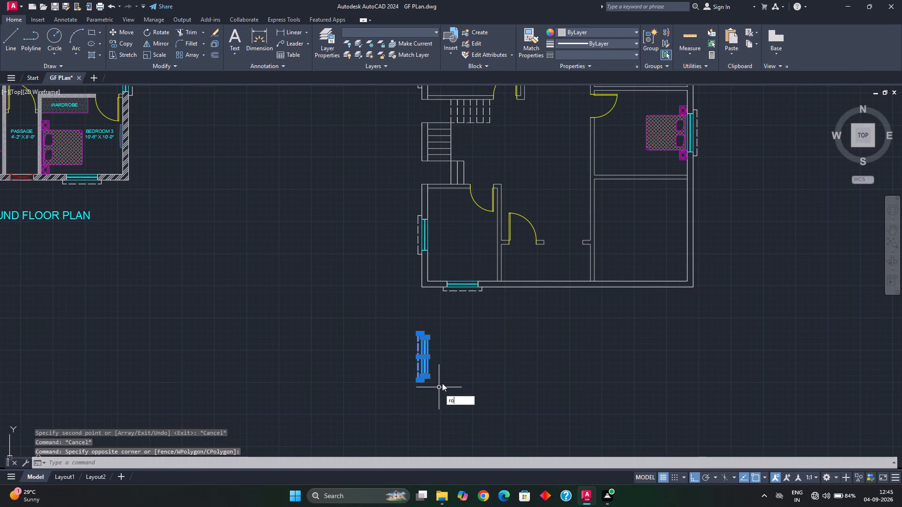
key(Return)
click(426, 375)
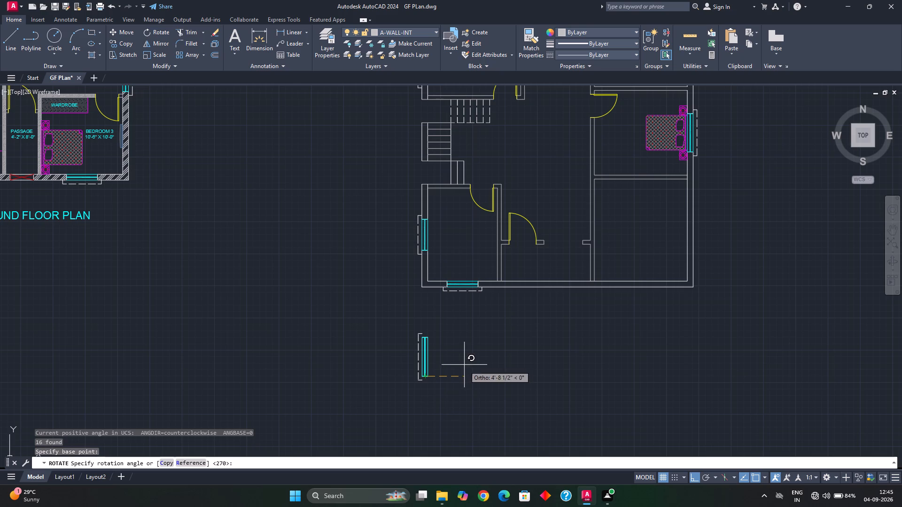
click(433, 317)
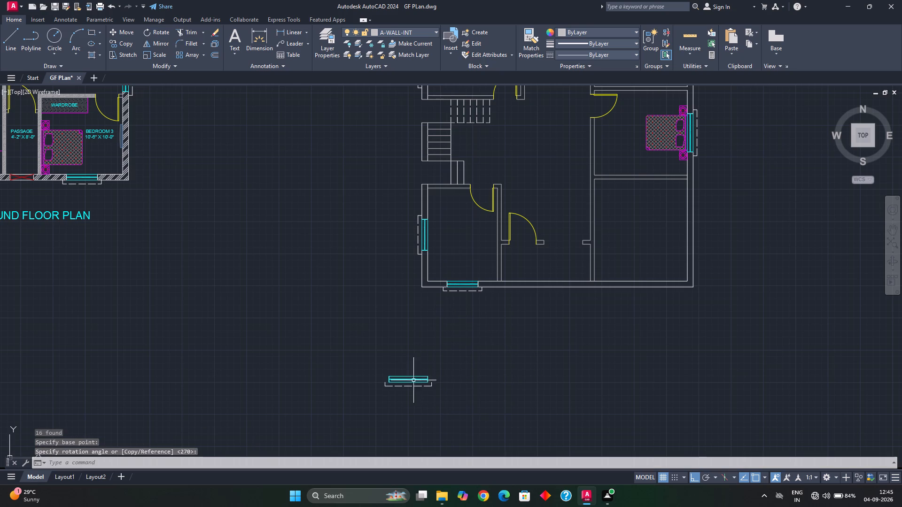
Move the rotated window by its upper east corner into the interior wall gap east of the lower hall's door.
click(361, 361)
click(454, 410)
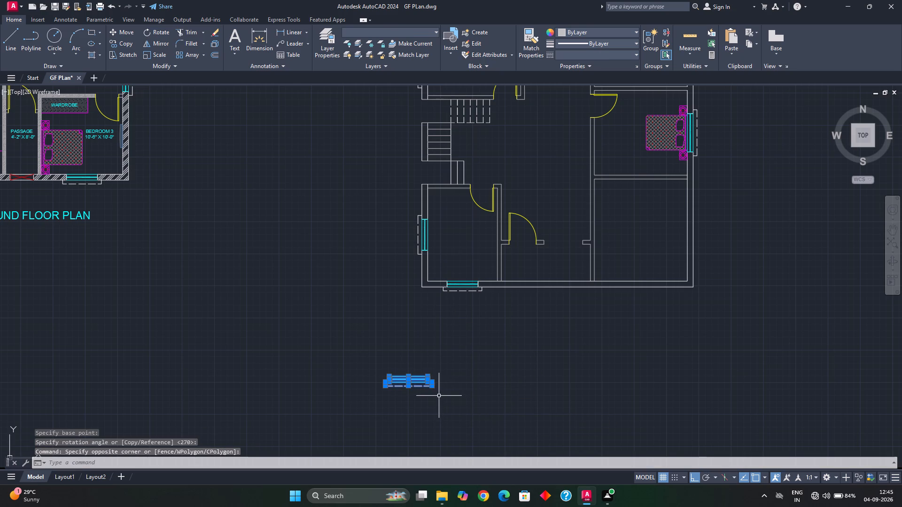
key(m)
key(Return)
scroll(430, 374, up, 1)
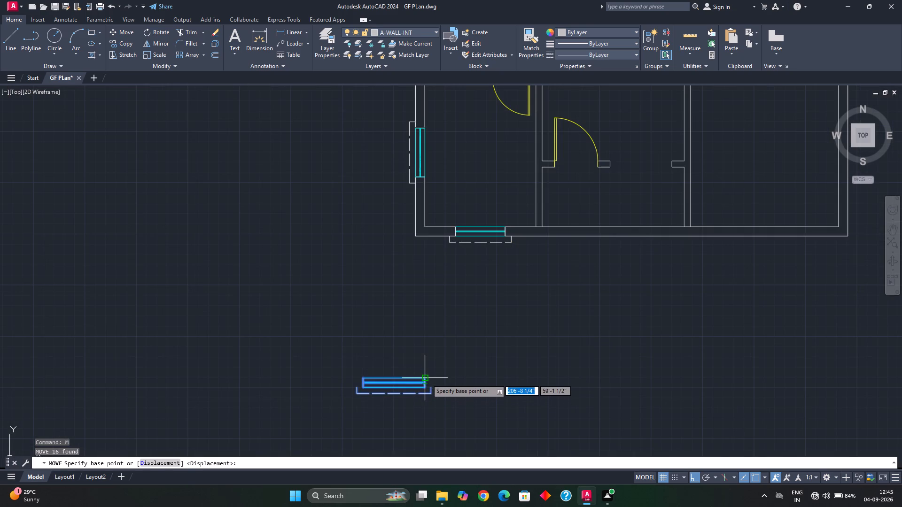
click(427, 379)
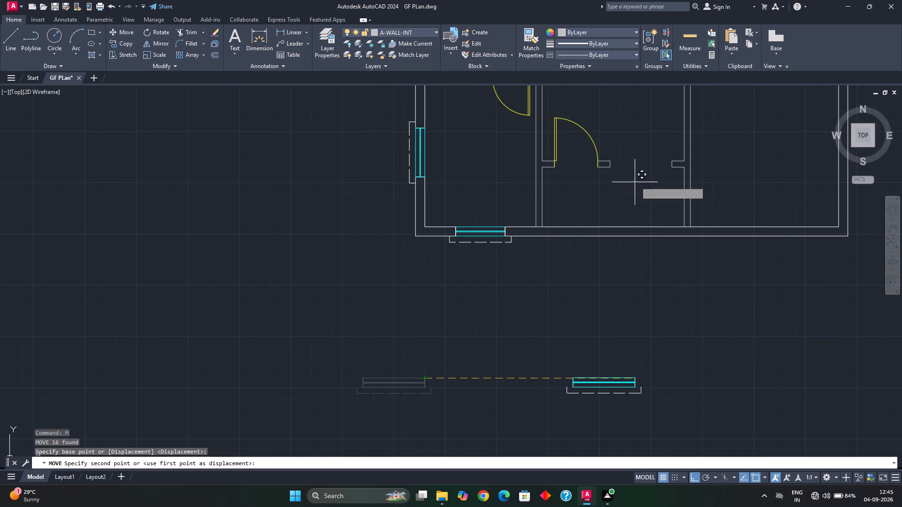
scroll(641, 178, up, 2)
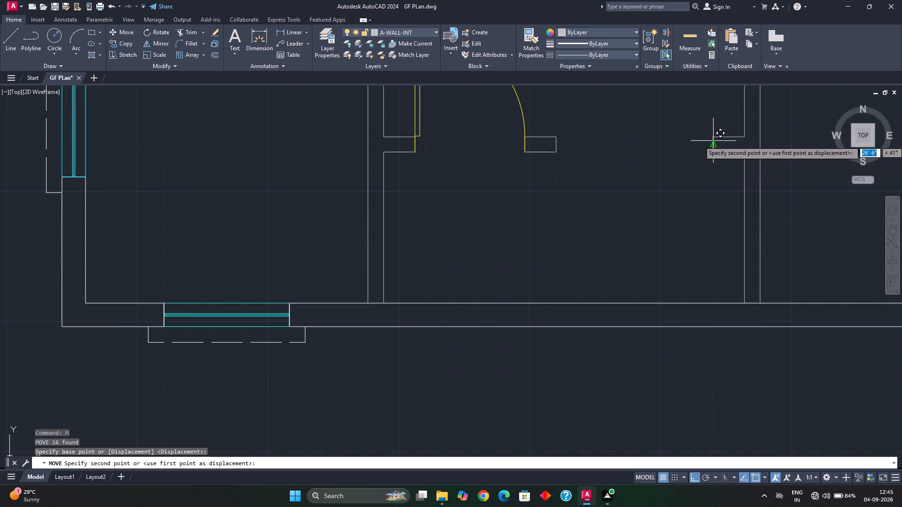
click(714, 139)
key(Escape)
Extend both short end lines of the moved window's dashed outline up to the interior wall's south face.
scroll(691, 223, down, 1)
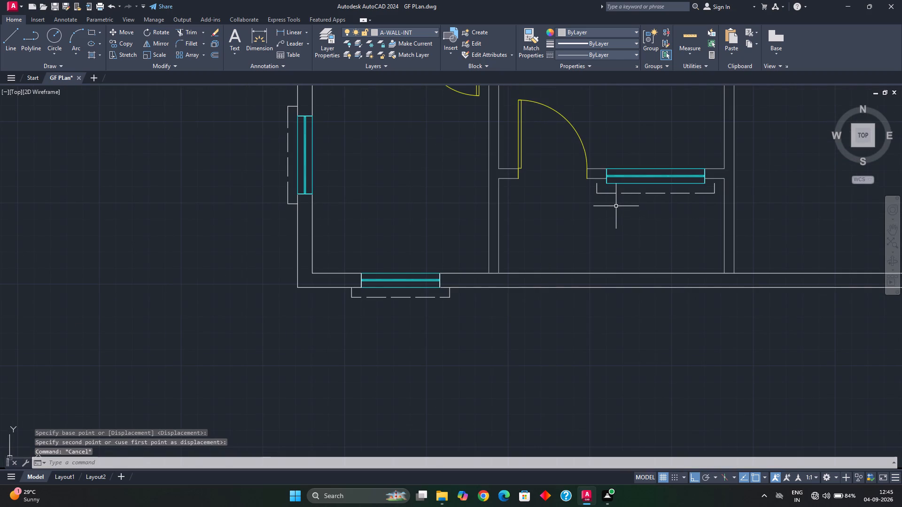
text(ex)
key(space)
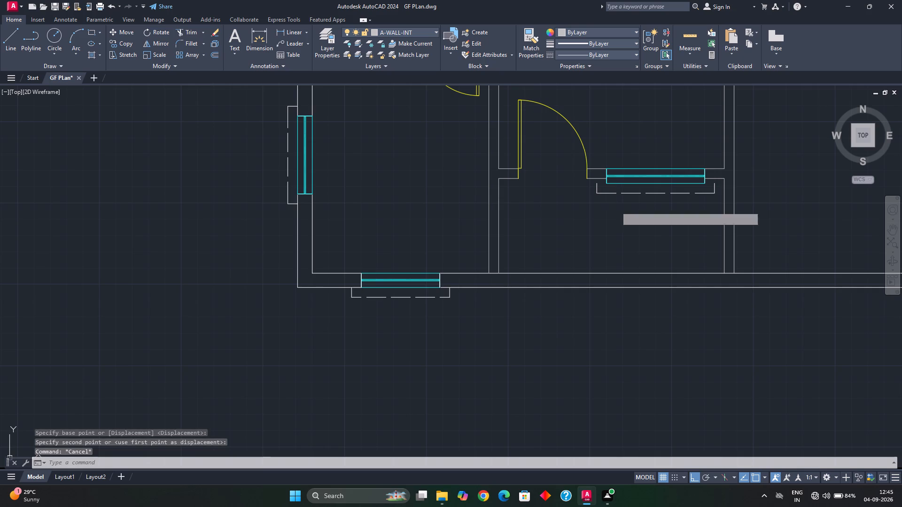
click(597, 186)
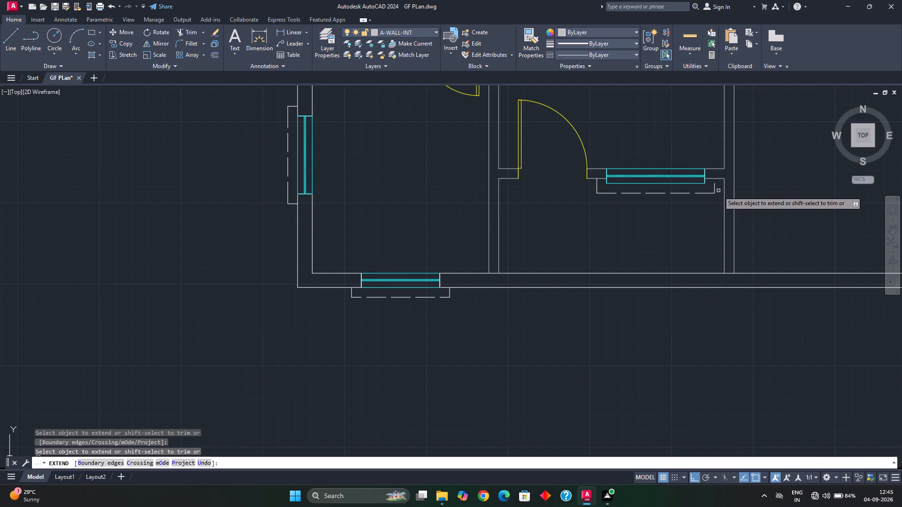
click(714, 185)
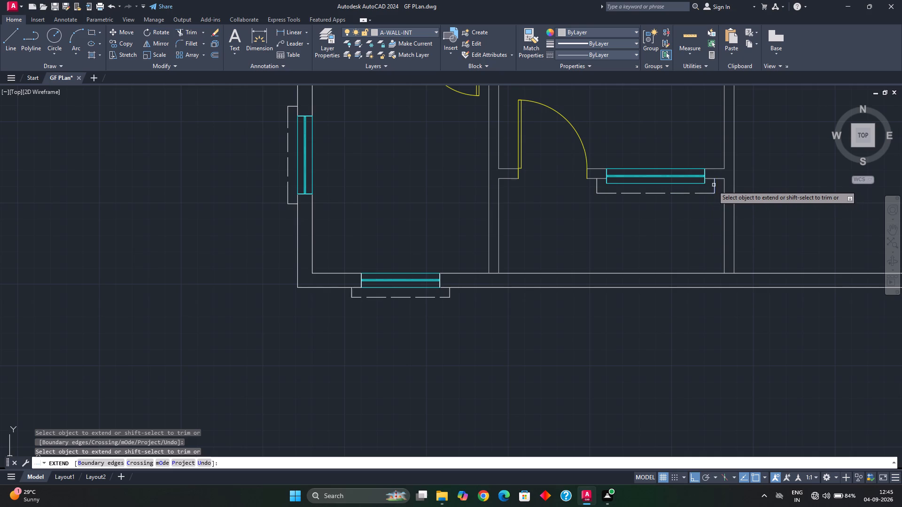
scroll(685, 184, up, 2)
middle_drag(691, 182, 659, 207)
middle_drag(625, 208, 613, 213)
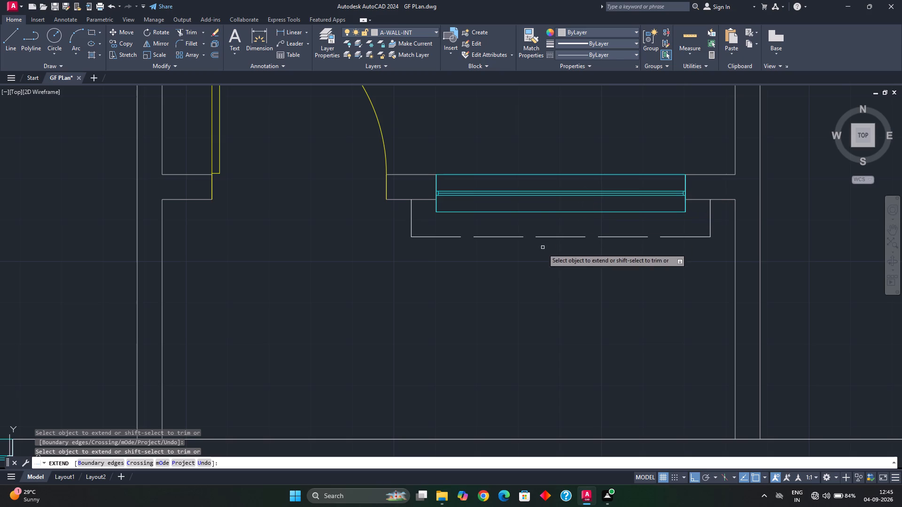
key(Escape)
key(Escape)
Examine how the moved window's frame depth and south edge line up with the thinner interior wall.
scroll(553, 229, down, 1)
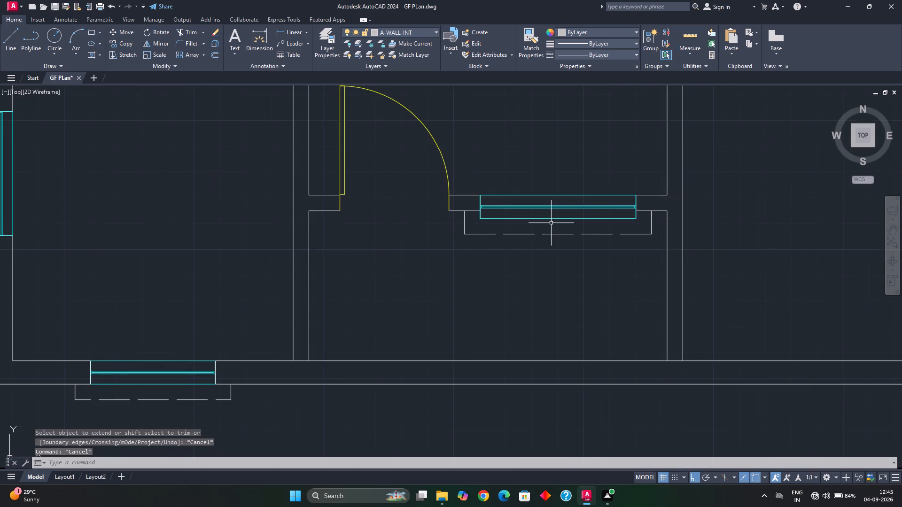
scroll(551, 229, down, 1)
middle_drag(547, 220, 598, 297)
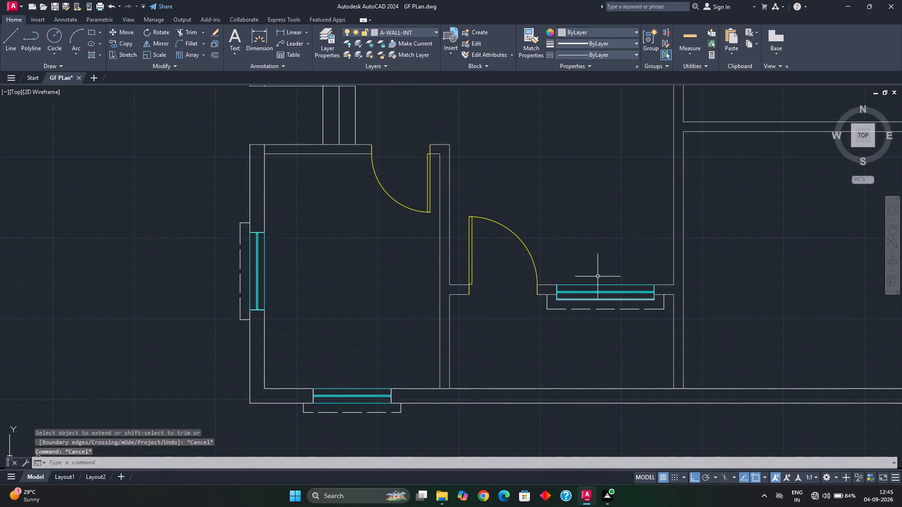
scroll(598, 253, down, 1)
middle_click(598, 253)
scroll(592, 283, up, 3)
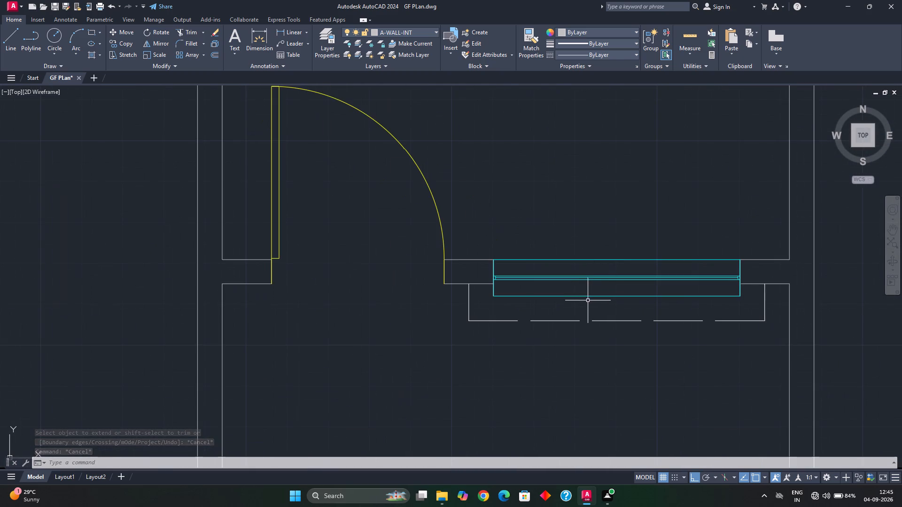
middle_drag(587, 300, 591, 286)
scroll(590, 278, up, 2)
middle_drag(590, 278, 590, 261)
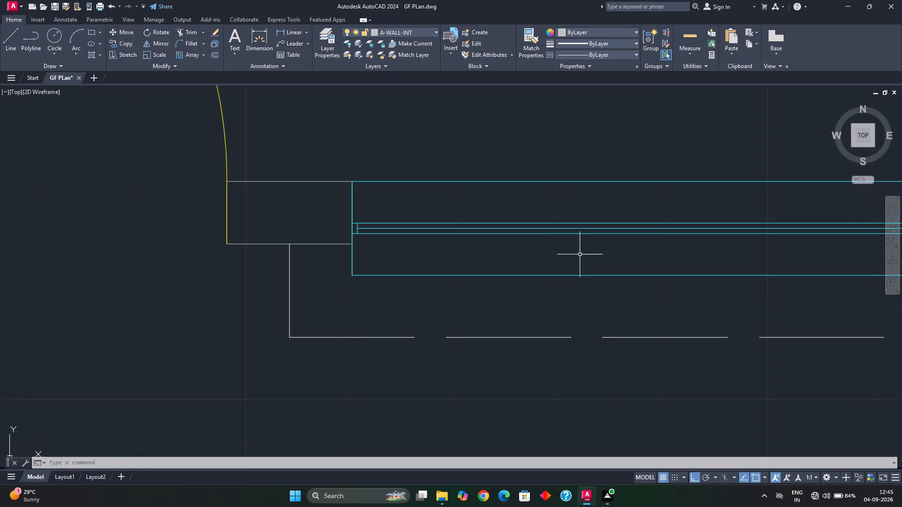
click(484, 274)
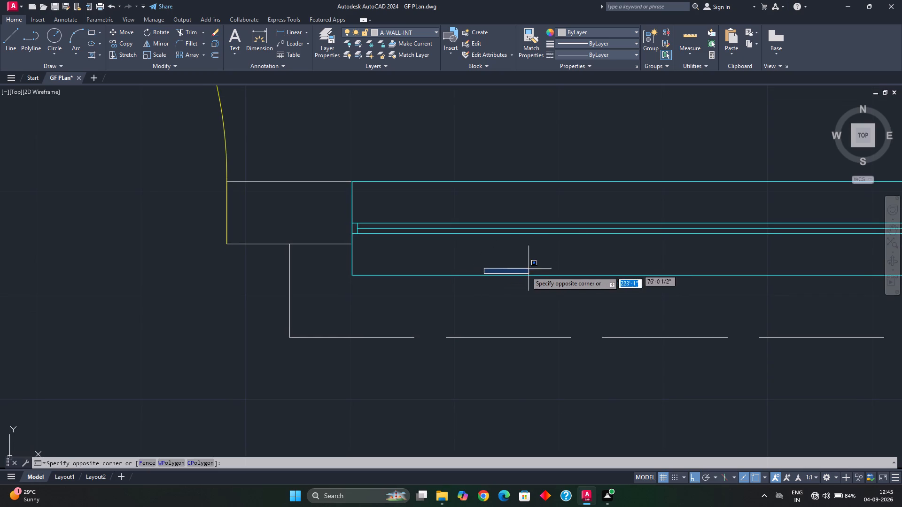
key(Escape)
middle_drag(526, 277, 547, 264)
scroll(547, 264, down, 1)
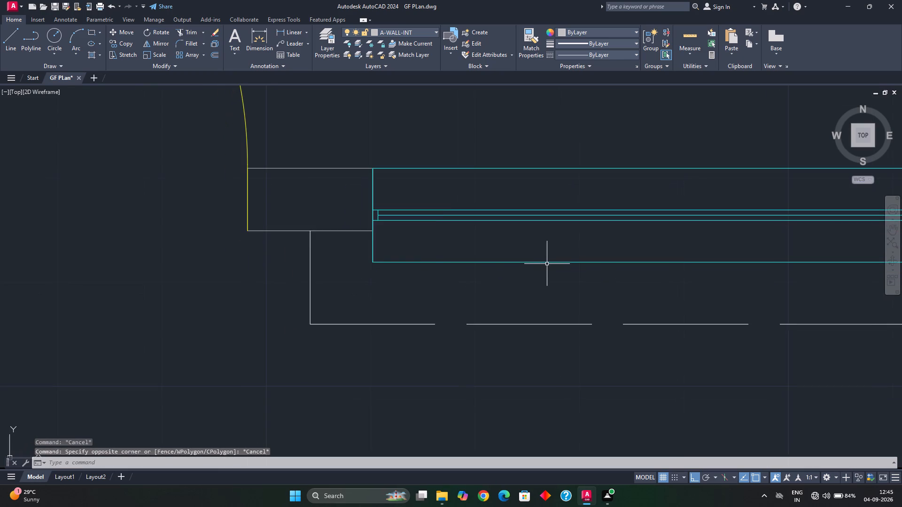
Stretch both ends of the window's south line up to the interior wall's south face.
click(556, 264)
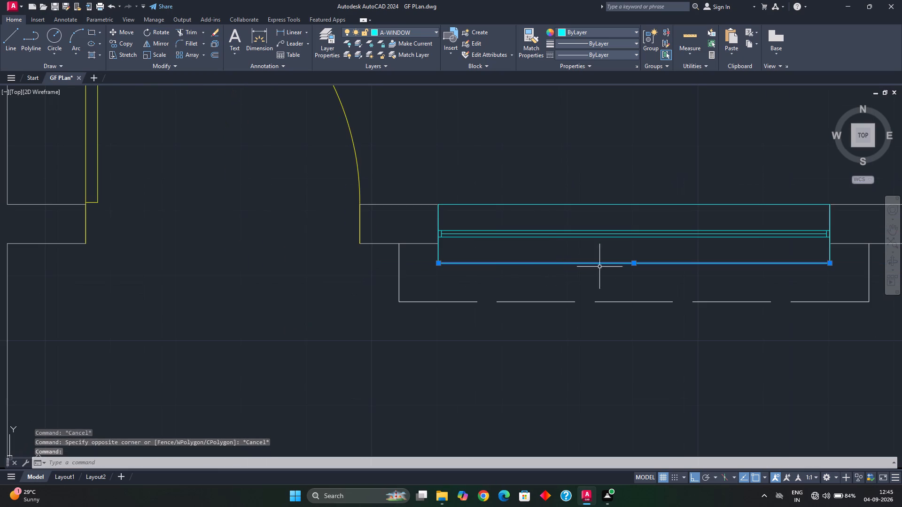
click(437, 264)
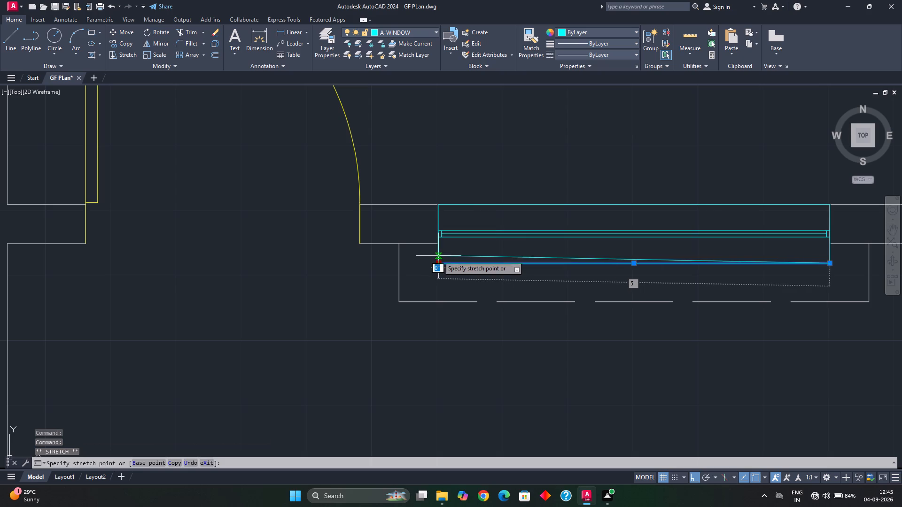
click(438, 246)
middle_drag(682, 270, 537, 245)
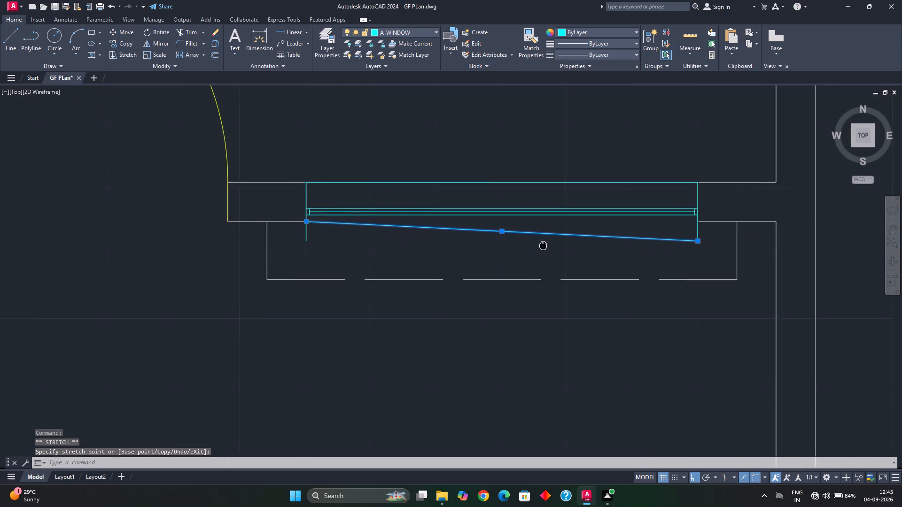
click(684, 240)
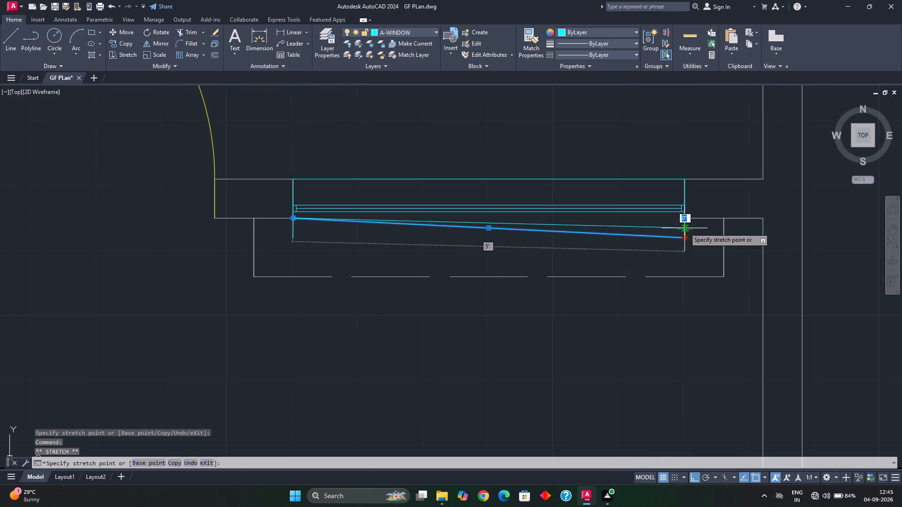
click(685, 219)
key(Escape)
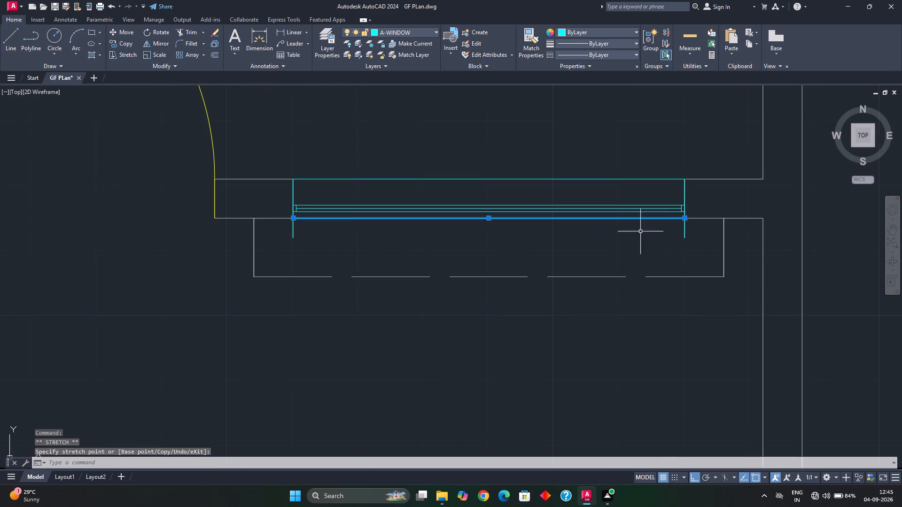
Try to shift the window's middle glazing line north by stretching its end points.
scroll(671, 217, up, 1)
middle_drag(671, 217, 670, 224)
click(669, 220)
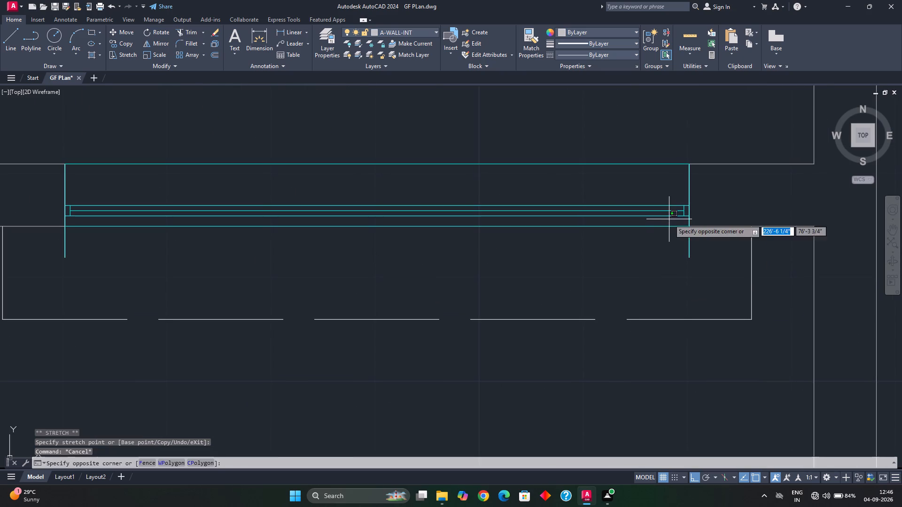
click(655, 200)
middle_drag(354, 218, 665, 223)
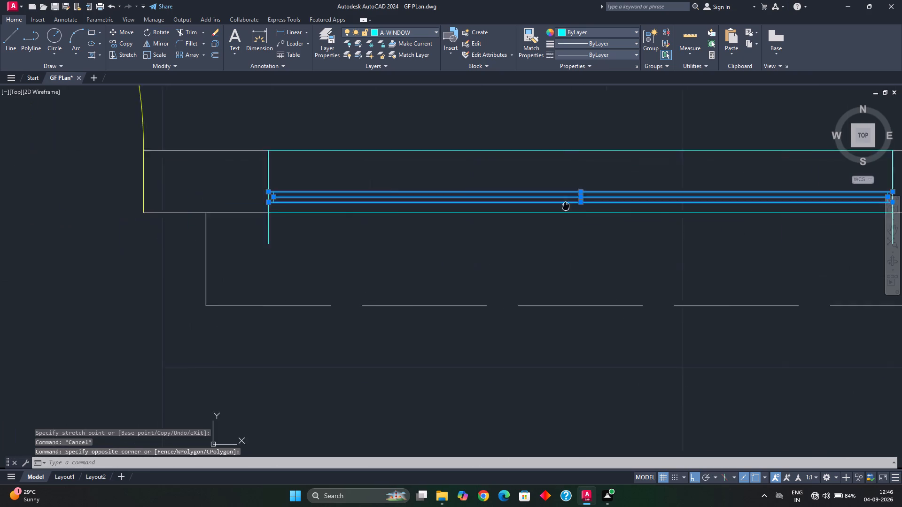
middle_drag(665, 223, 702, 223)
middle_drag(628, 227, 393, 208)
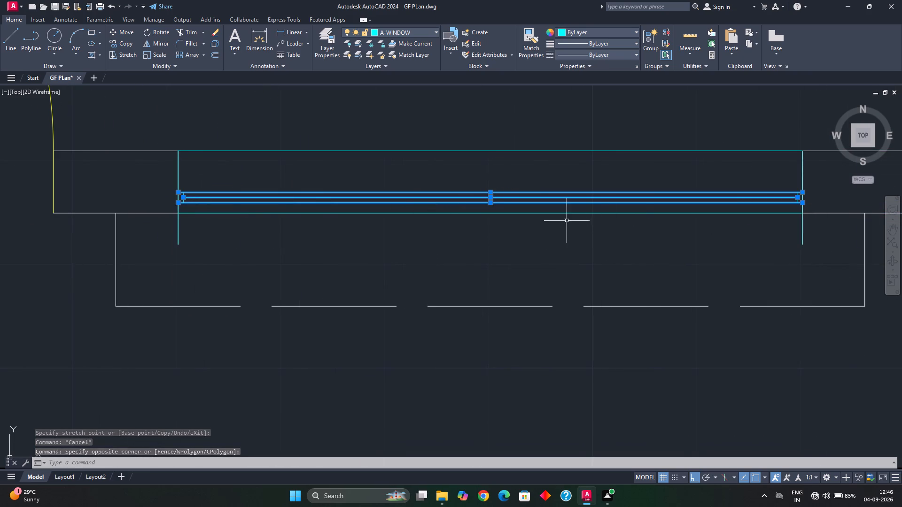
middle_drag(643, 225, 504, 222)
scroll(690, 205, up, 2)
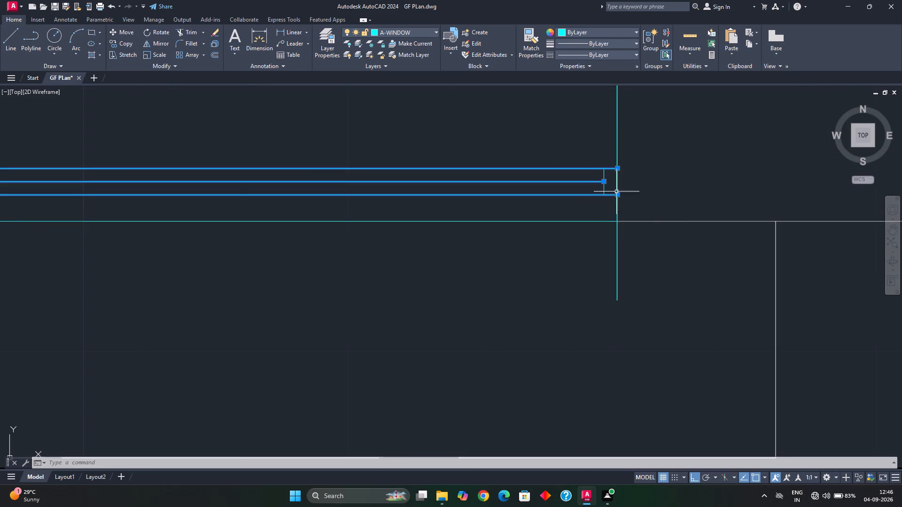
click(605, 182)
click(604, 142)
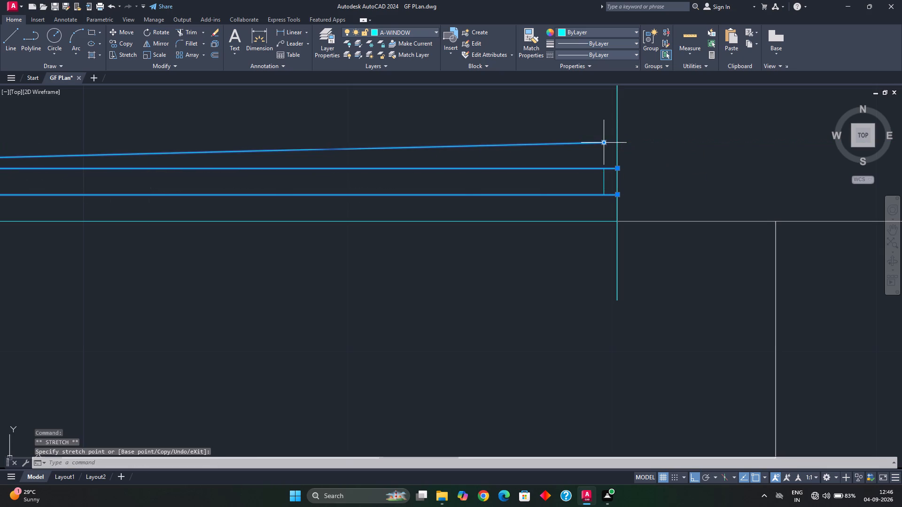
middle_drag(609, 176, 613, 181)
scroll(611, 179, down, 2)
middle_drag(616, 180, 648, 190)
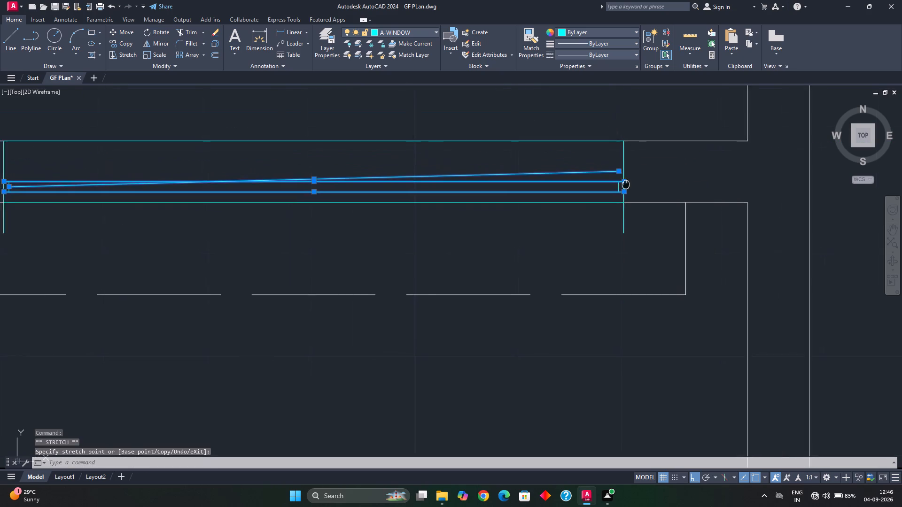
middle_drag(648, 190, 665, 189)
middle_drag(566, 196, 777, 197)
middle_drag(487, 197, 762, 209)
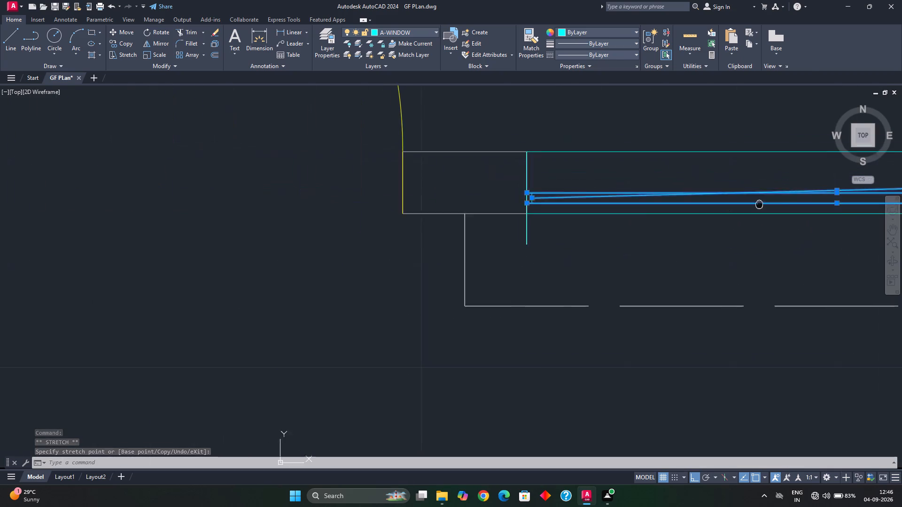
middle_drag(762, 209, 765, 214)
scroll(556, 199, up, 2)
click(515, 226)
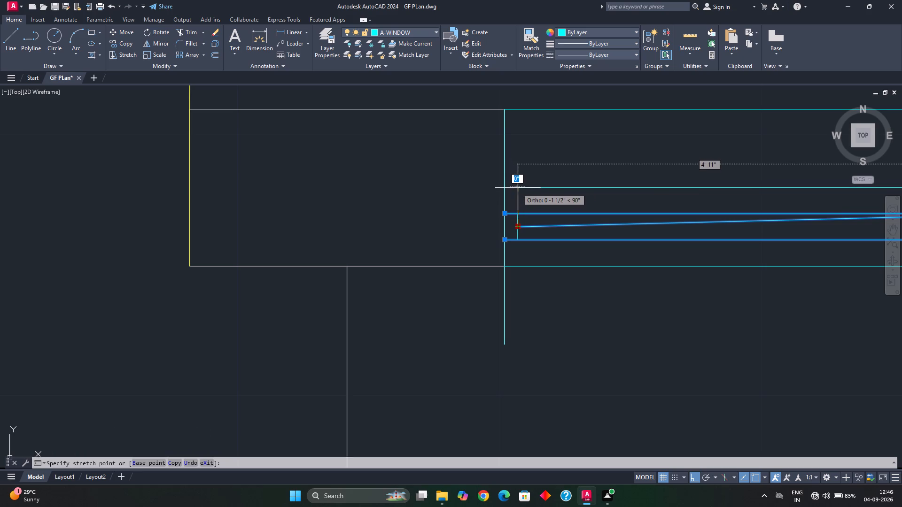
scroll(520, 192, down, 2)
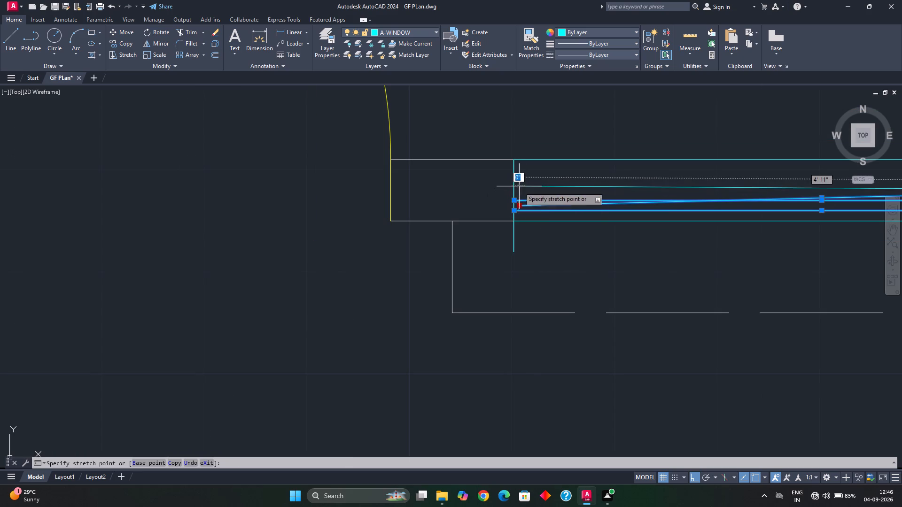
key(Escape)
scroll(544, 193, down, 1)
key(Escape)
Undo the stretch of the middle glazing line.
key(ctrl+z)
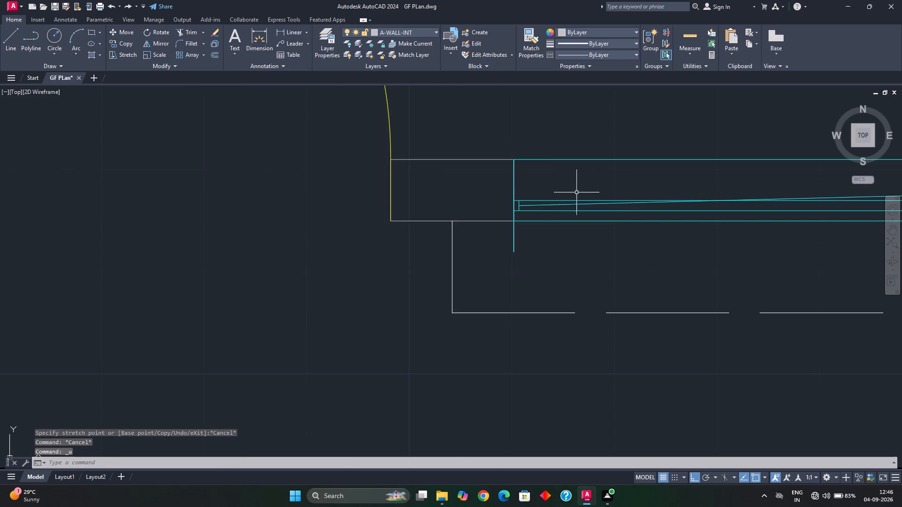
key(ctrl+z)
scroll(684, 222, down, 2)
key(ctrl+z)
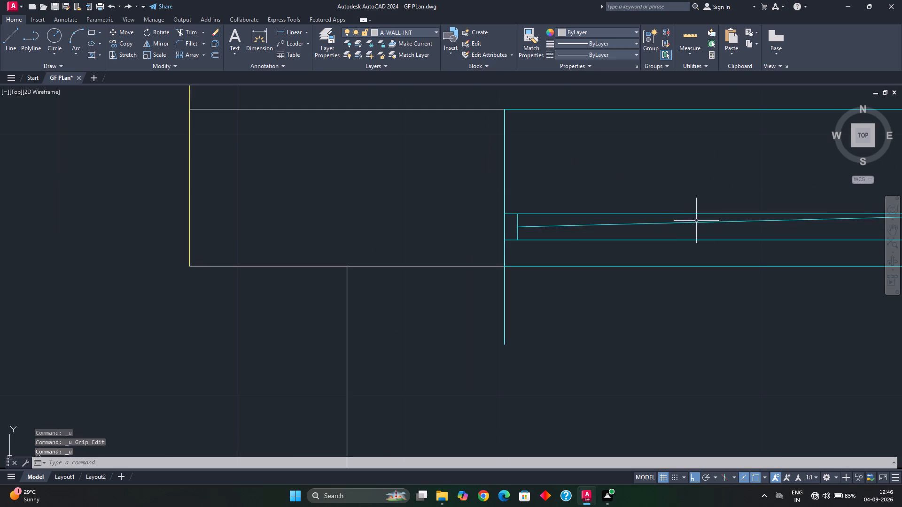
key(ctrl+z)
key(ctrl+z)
Move the three glazing lines and their two short end lines straight north to the middle of the interior wall's thickness.
scroll(595, 195, down, 1)
middle_drag(600, 194, 718, 212)
click(709, 219)
click(668, 185)
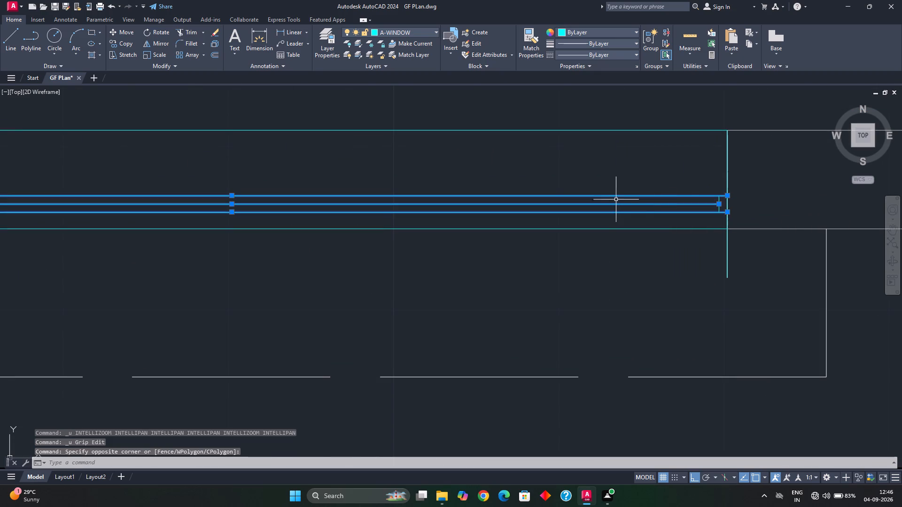
middle_drag(614, 200, 851, 189)
middle_drag(456, 195, 711, 181)
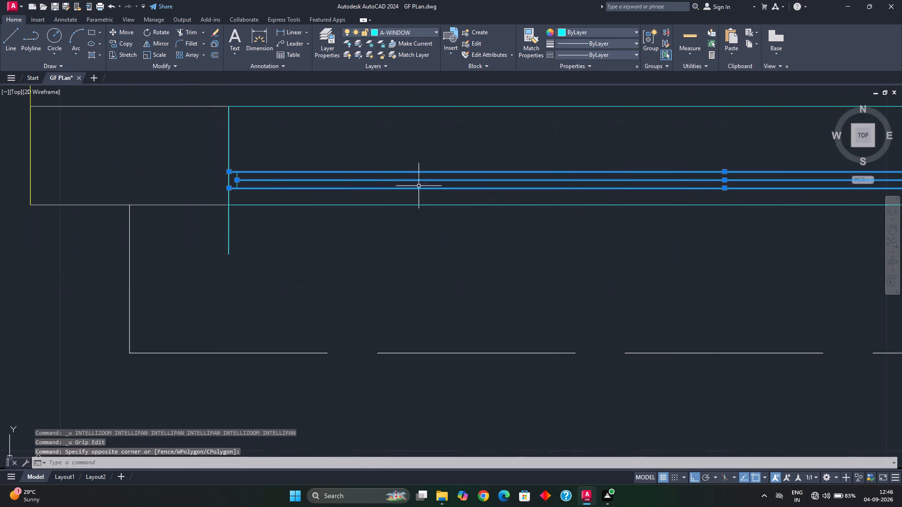
scroll(186, 169, up, 2)
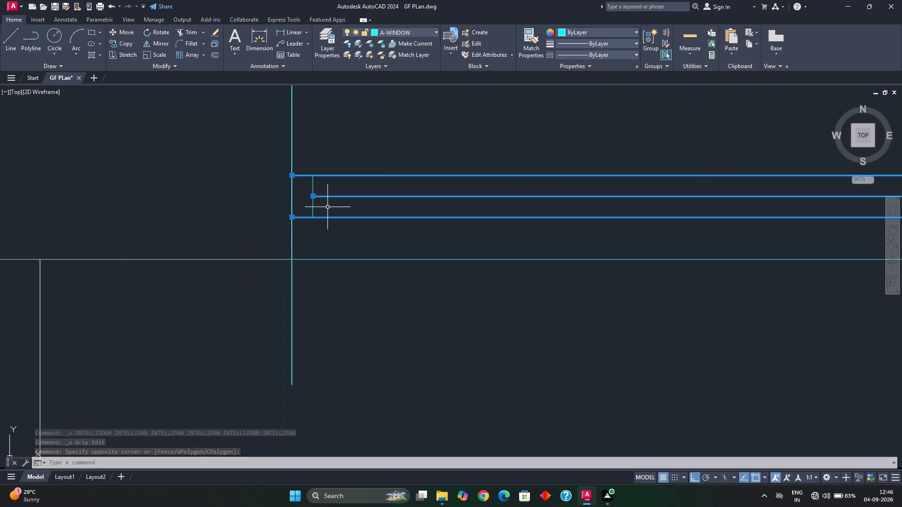
click(327, 207)
click(303, 206)
scroll(383, 222, down, 2)
middle_drag(589, 244, 357, 191)
middle_drag(605, 185, 501, 209)
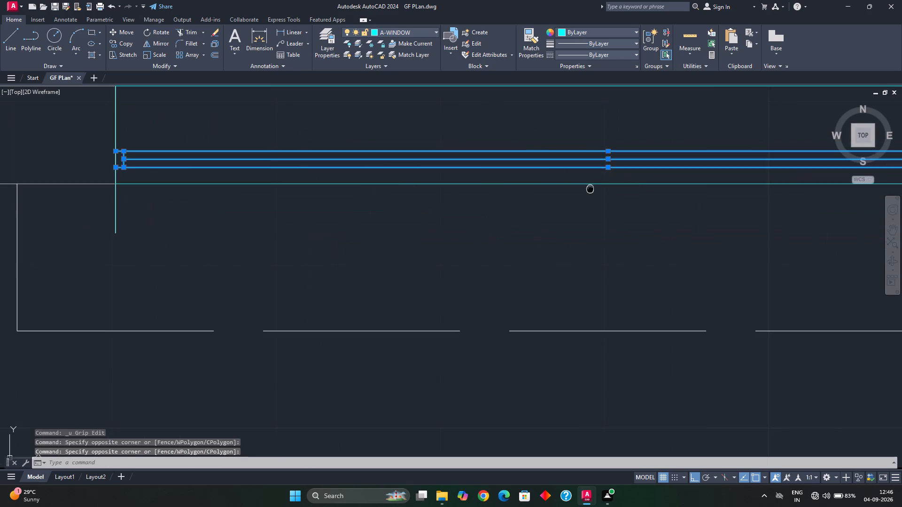
middle_drag(501, 209, 269, 201)
scroll(723, 182, up, 2)
middle_drag(726, 182, 485, 225)
drag(565, 221, 558, 220)
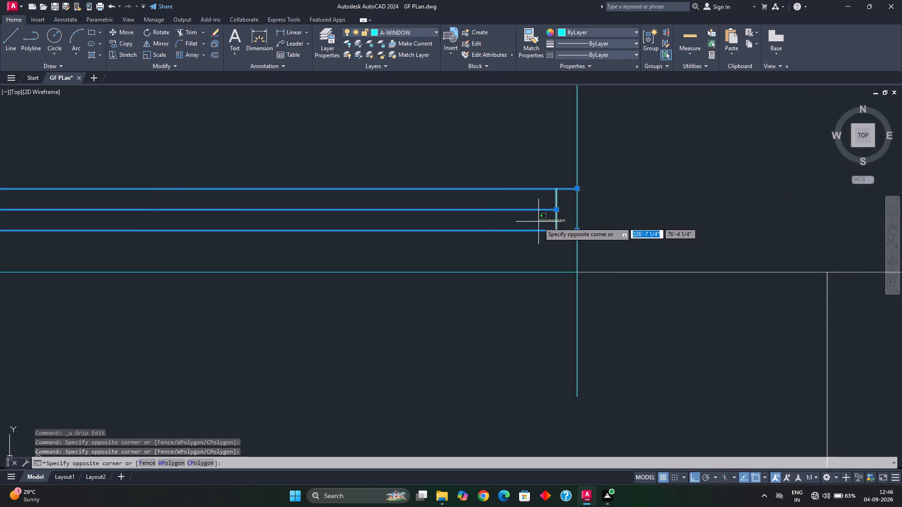
click(538, 222)
key(m)
key(Return)
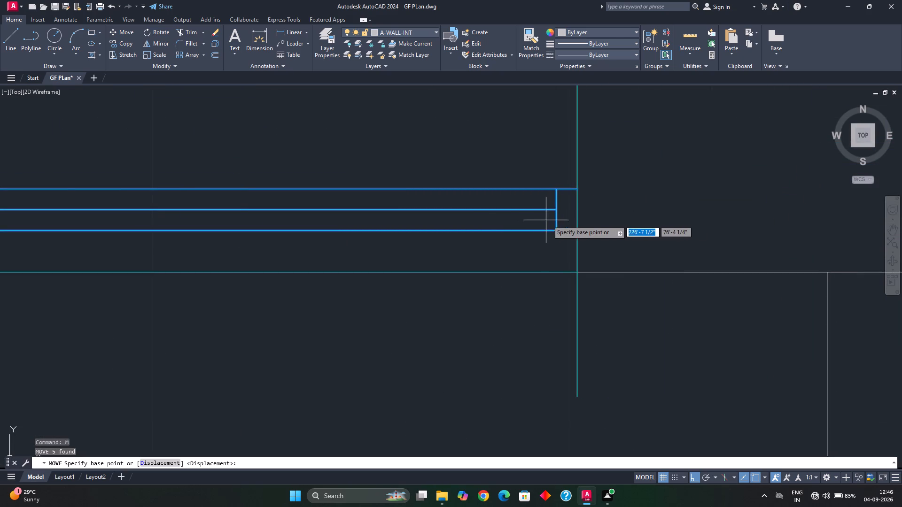
click(577, 213)
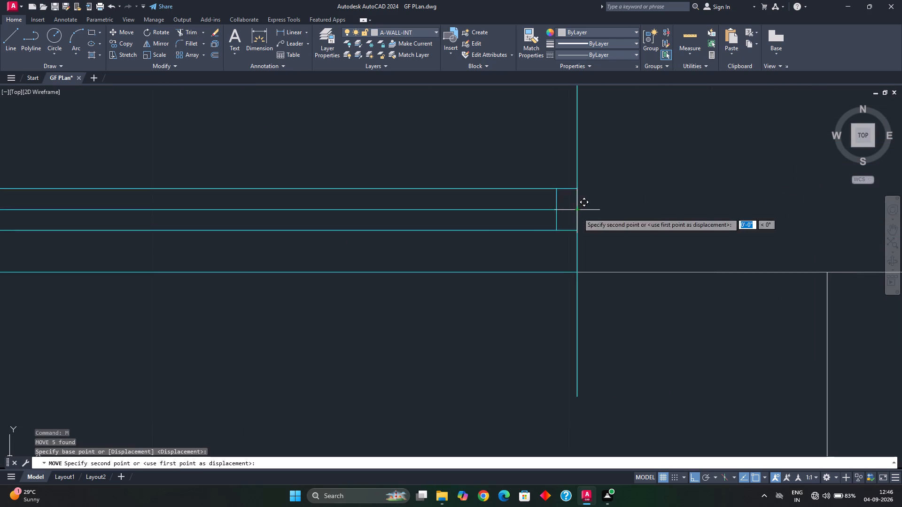
click(579, 148)
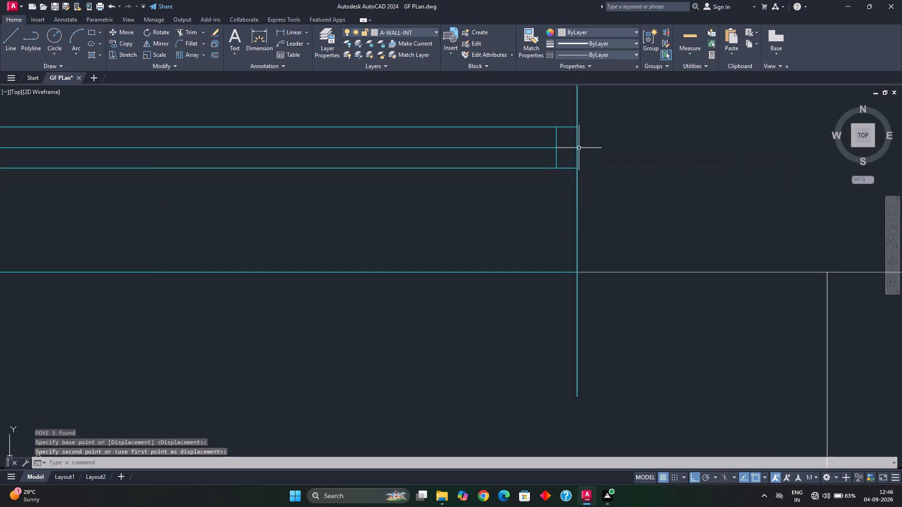
scroll(578, 194, down, 2)
key(Escape)
scroll(554, 198, down, 2)
key(Escape)
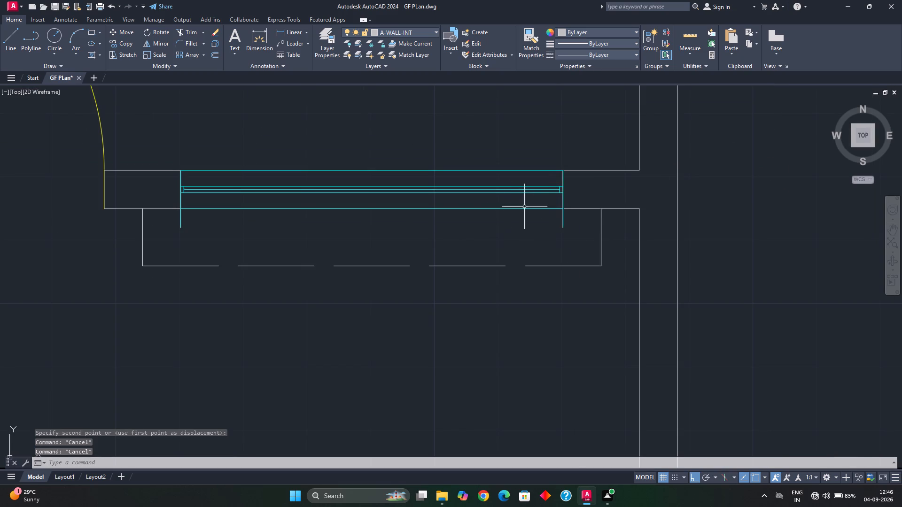
Trim the window's east and west end lines back to the interior wall's south face.
key(t)
key(r)
key(space)
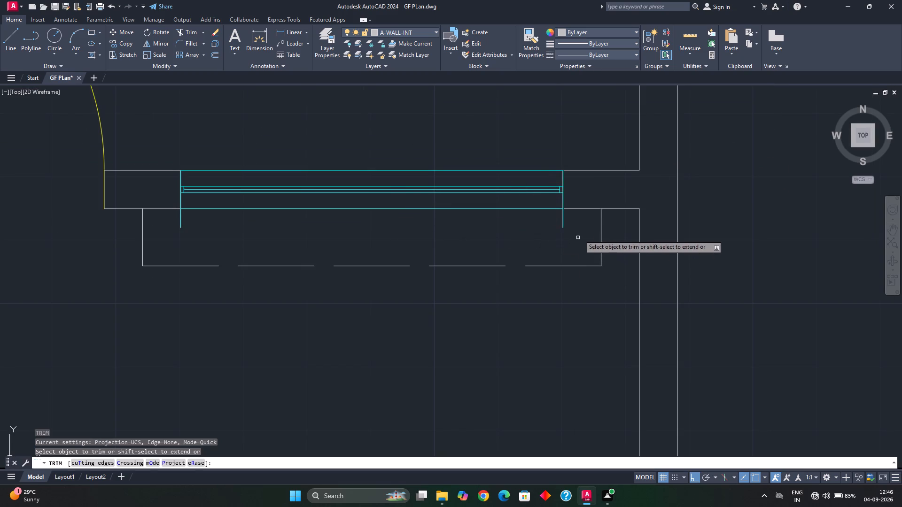
click(562, 221)
scroll(565, 223, up, 2)
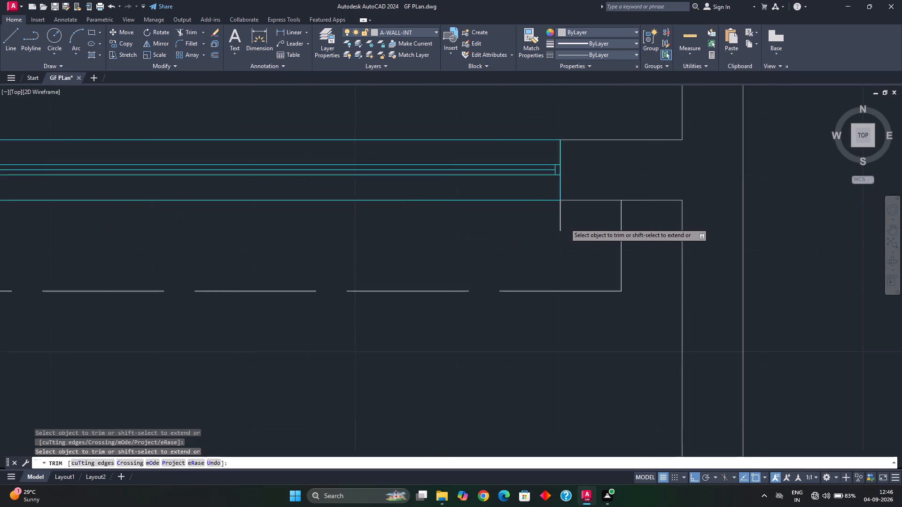
scroll(565, 223, up, 1)
scroll(524, 233, down, 3)
middle_drag(524, 236, 655, 237)
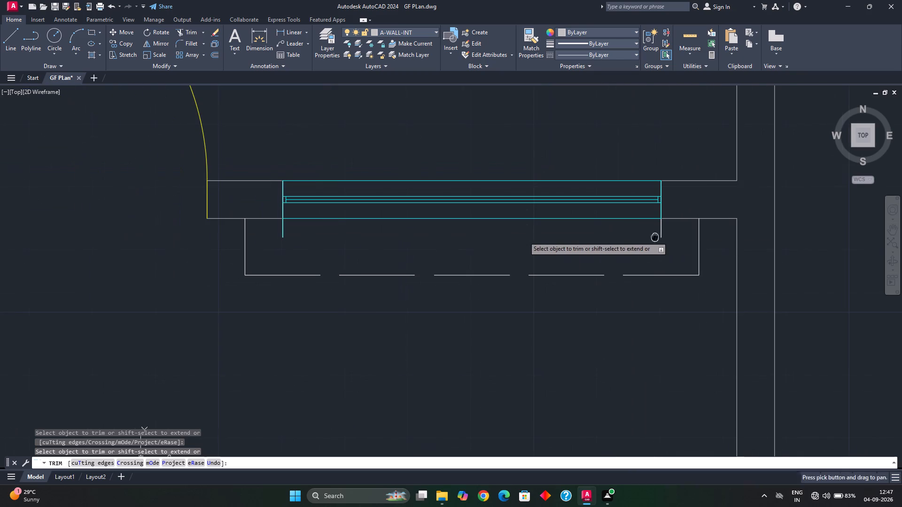
scroll(278, 228, up, 2)
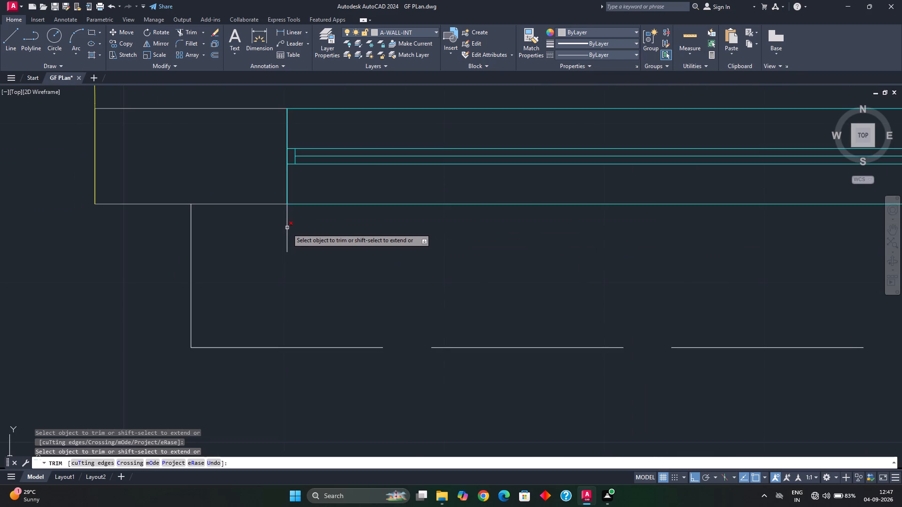
click(287, 228)
key(Escape)
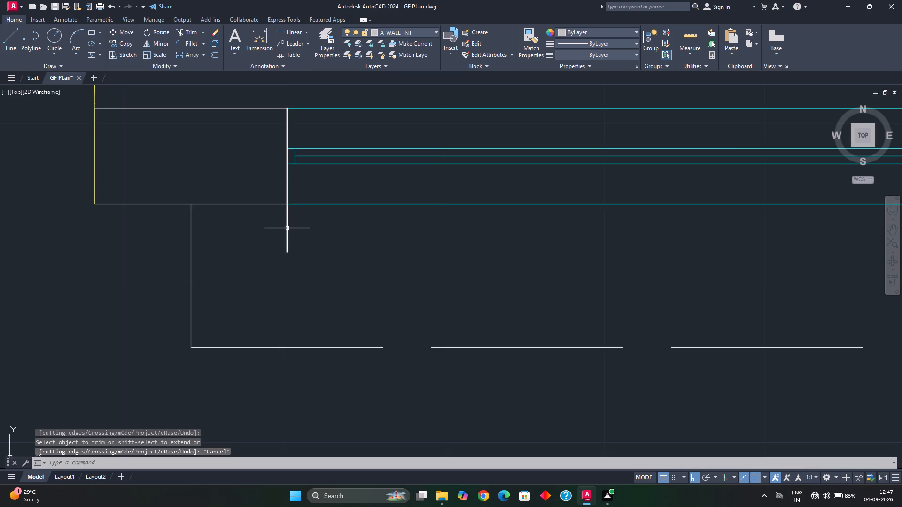
Delete the two overlapping leftover lines that project south of the wall at the window's west end.
click(287, 229)
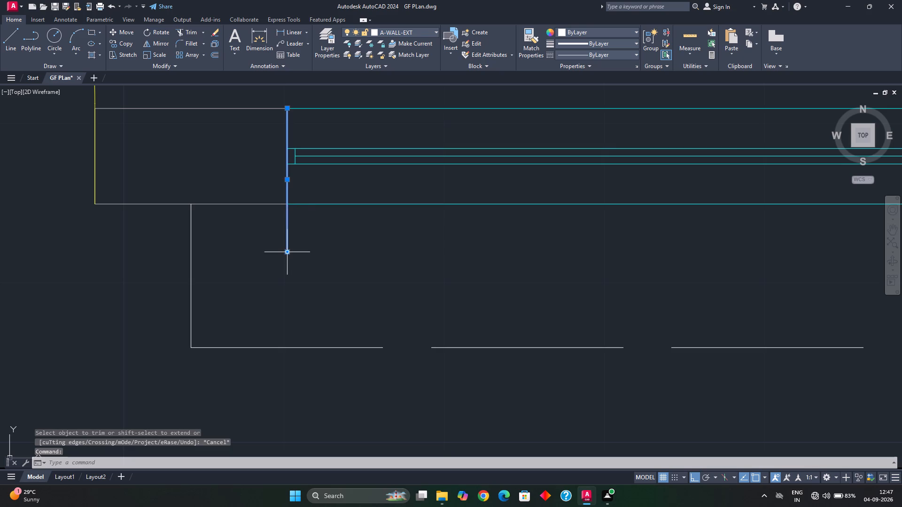
click(284, 254)
key(Escape)
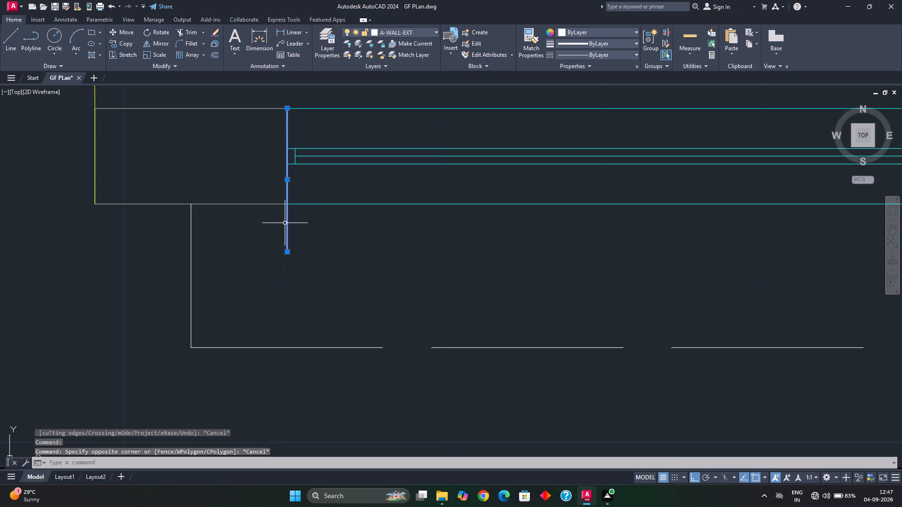
key(Delete)
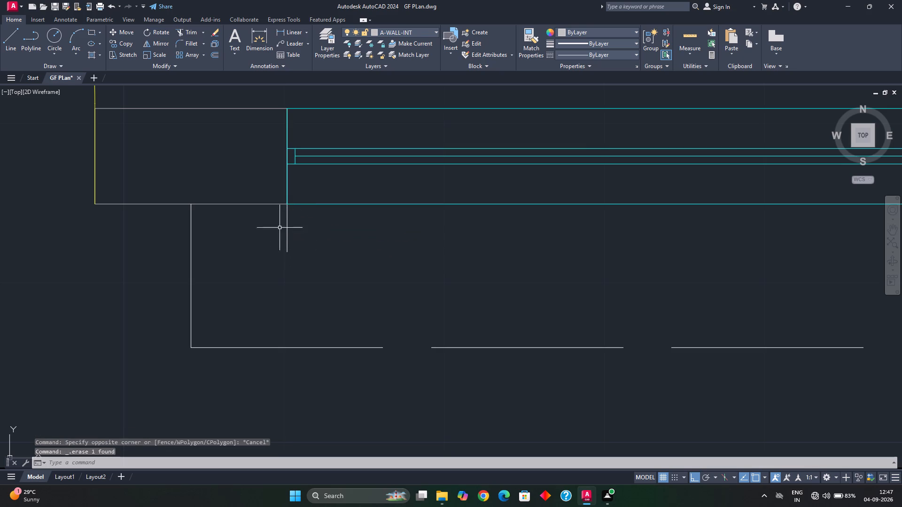
click(293, 233)
click(274, 235)
key(Delete)
scroll(299, 240, down, 2)
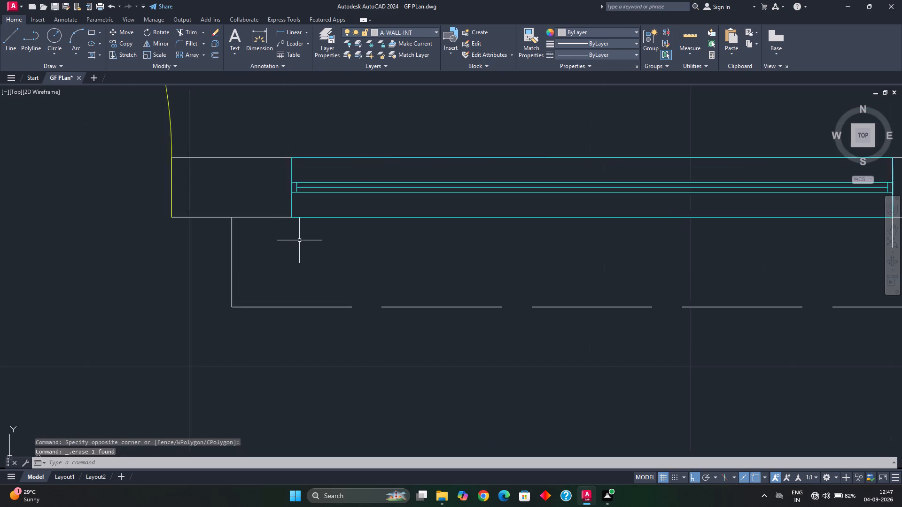
Delete the two overlapping leftover lines that project south of the wall at the window's east end.
middle_drag(380, 259, 295, 245)
drag(609, 229, 603, 228)
click(562, 233)
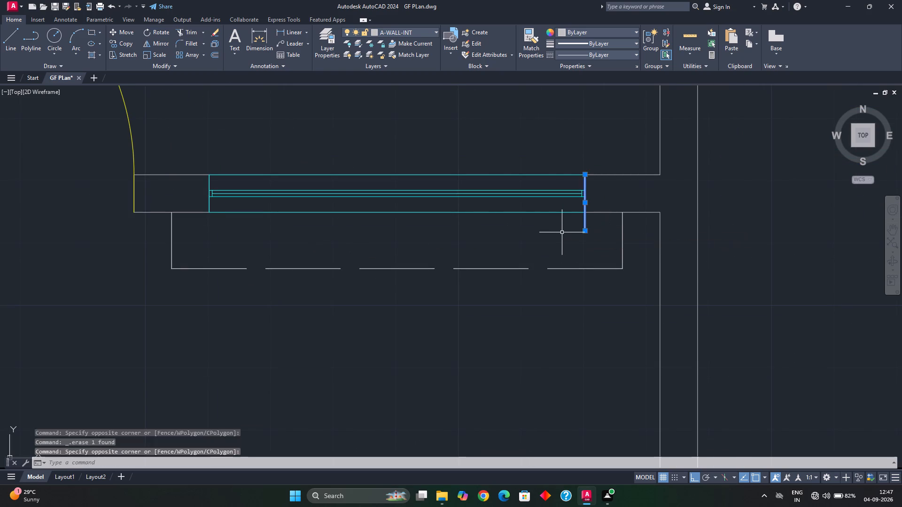
key(Delete)
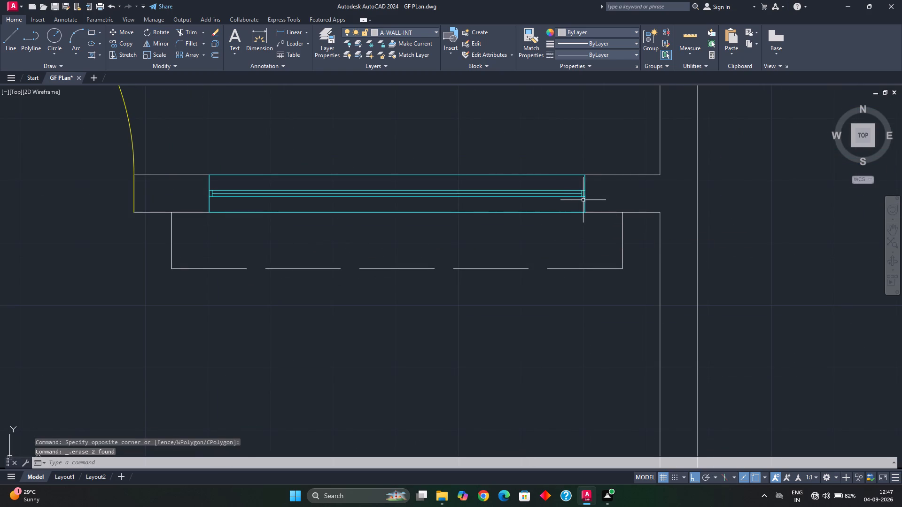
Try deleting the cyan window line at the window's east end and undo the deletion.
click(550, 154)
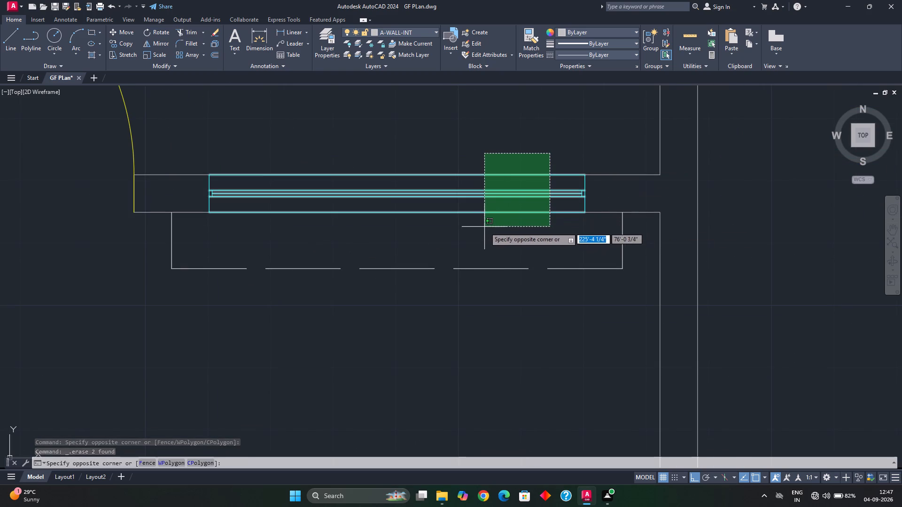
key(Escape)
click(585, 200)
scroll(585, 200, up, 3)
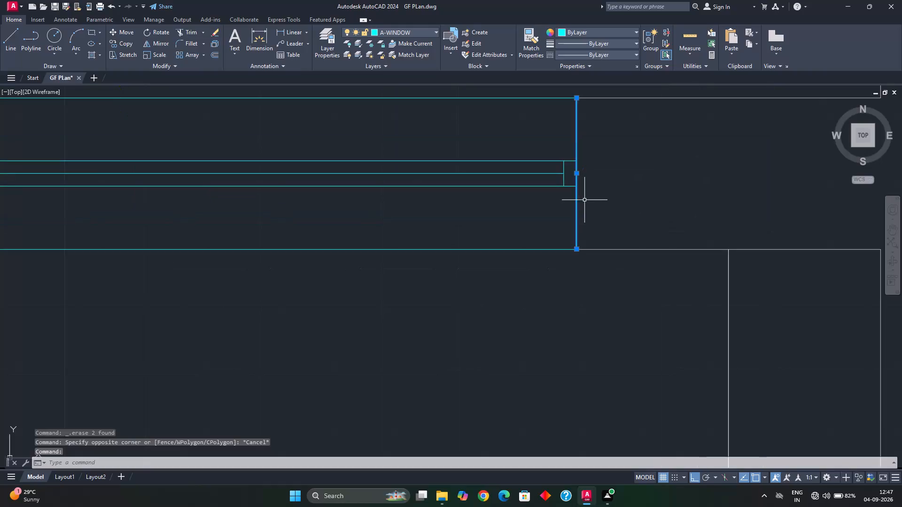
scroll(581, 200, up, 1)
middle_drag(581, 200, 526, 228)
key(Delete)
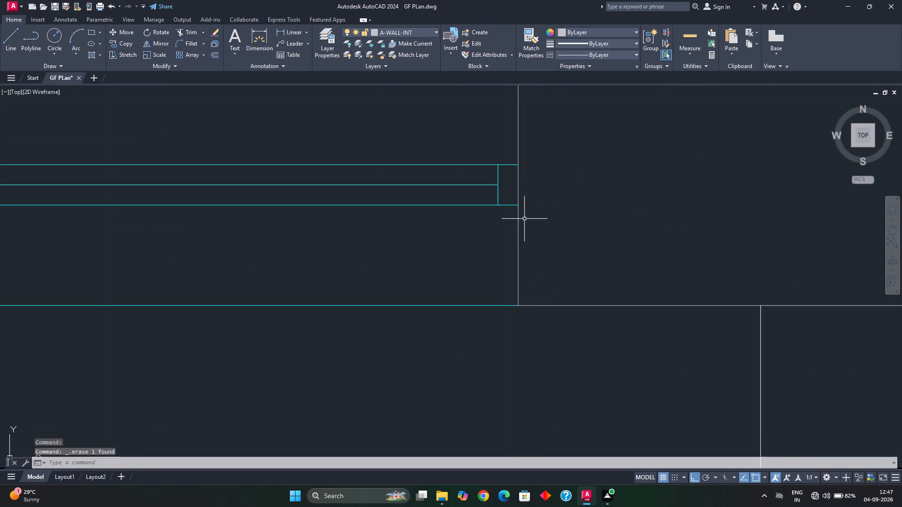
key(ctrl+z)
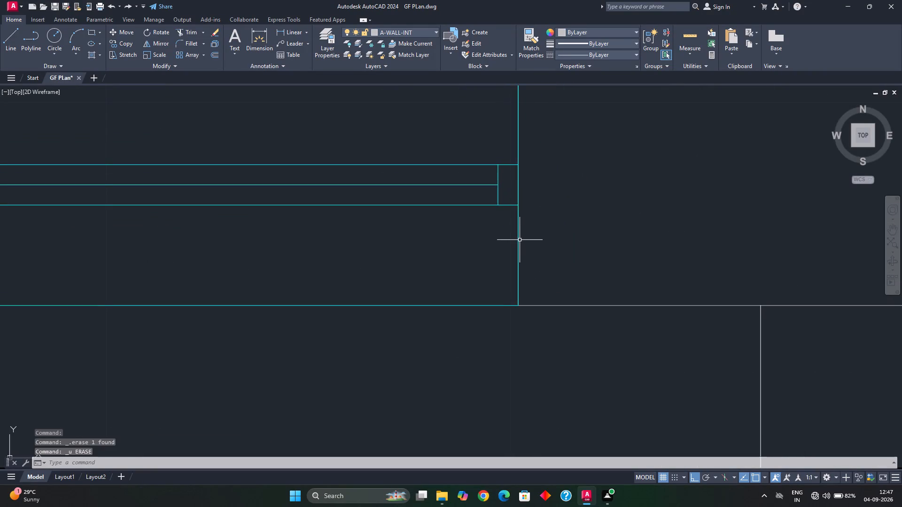
Delete the two overlapping end lines at the window's west end.
scroll(493, 258, down, 2)
middle_drag(419, 268, 652, 238)
middle_drag(269, 240, 742, 266)
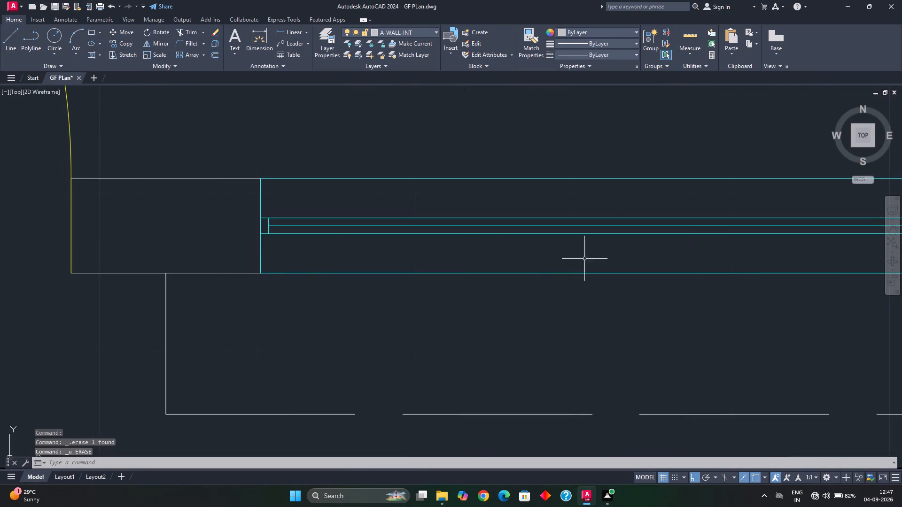
scroll(219, 265, up, 3)
click(404, 267)
click(346, 264)
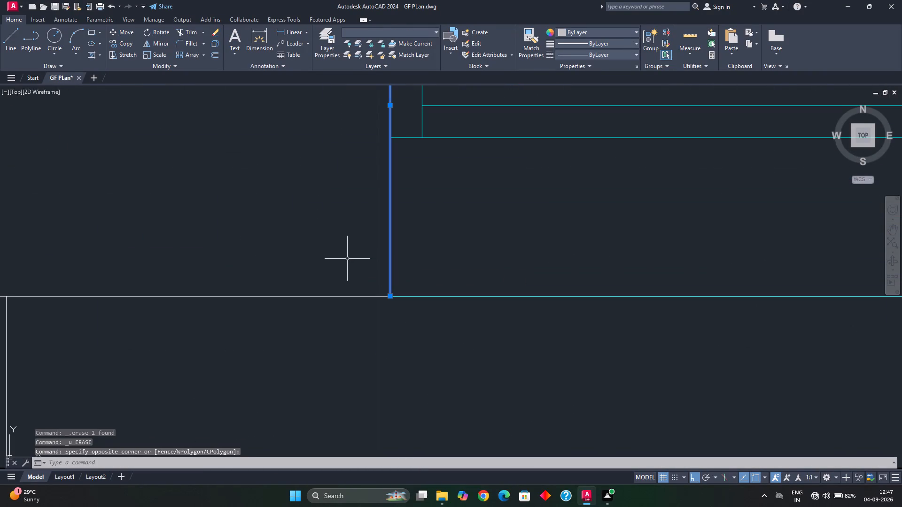
key(Delete)
Draw a line closing the window's west end from the interior wall's south face to its north face on layer A-WALL-INT.
scroll(364, 258, down, 3)
middle_drag(375, 243, 375, 254)
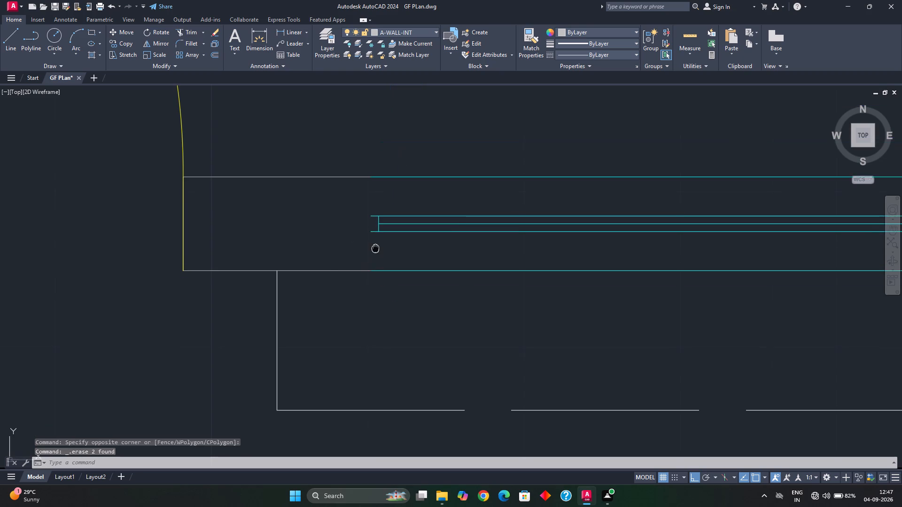
middle_drag(375, 254, 375, 255)
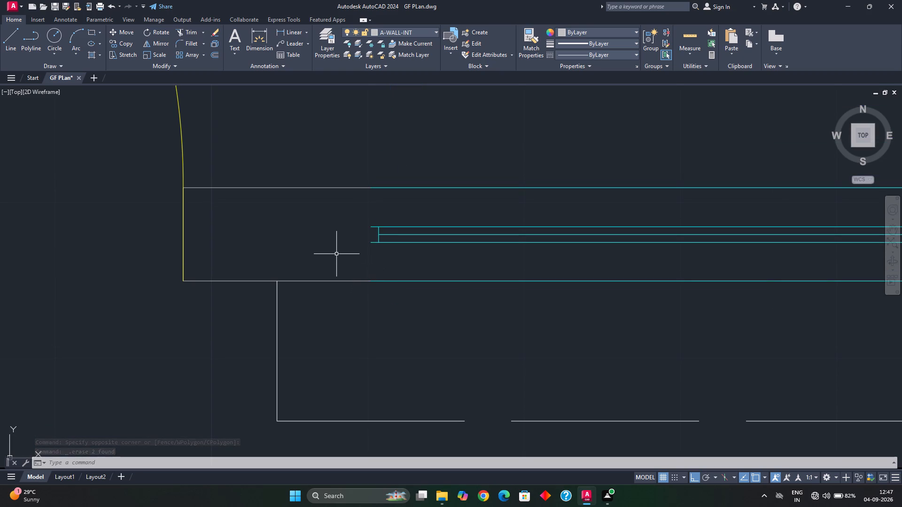
key(l)
key(Return)
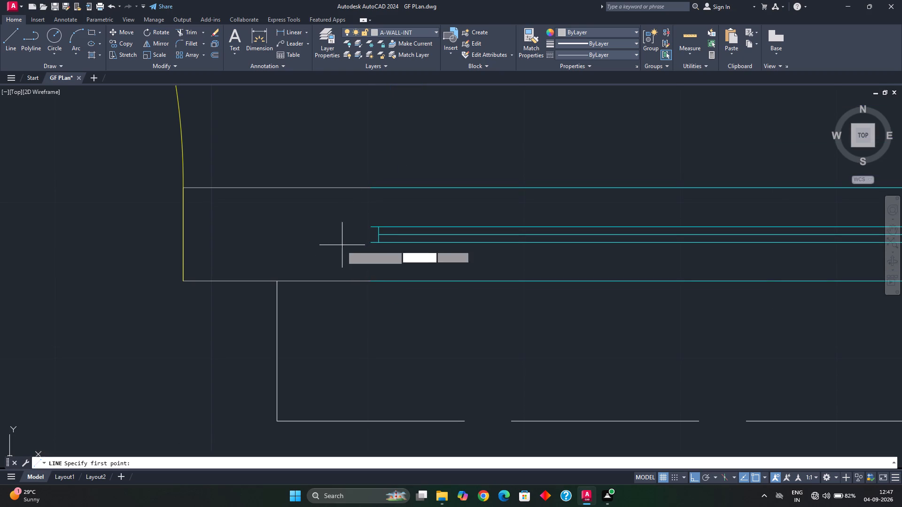
click(372, 278)
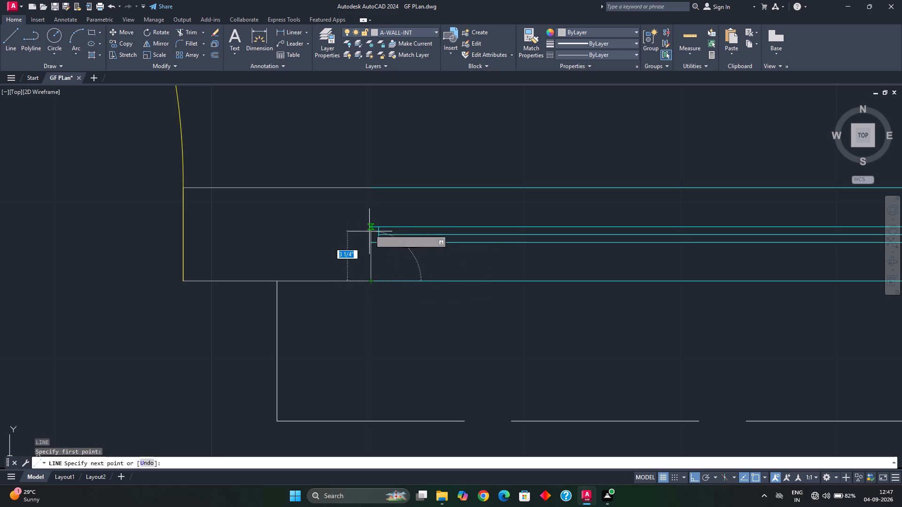
click(369, 190)
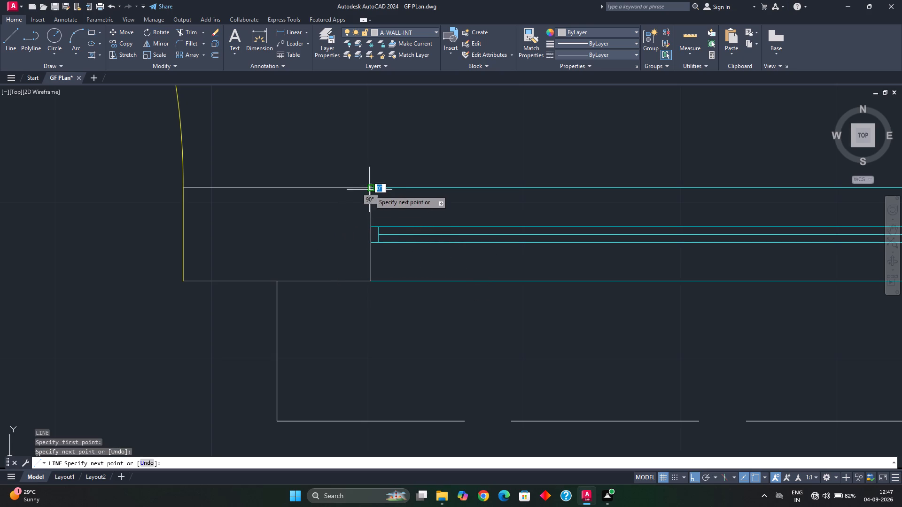
key(Escape)
key(Escape)
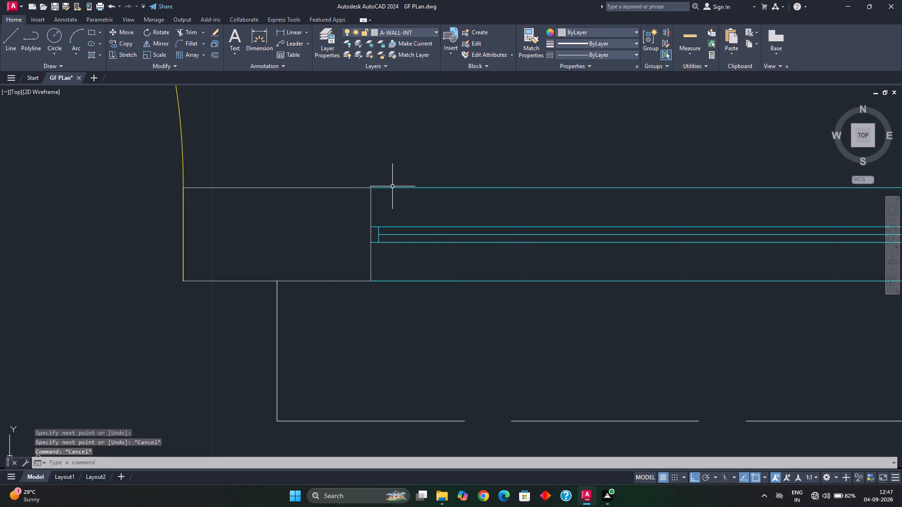
Make A-WINDOW the current layer and draw a line over the window's west end from the wall's north face to its south face.
click(392, 187)
key(Escape)
click(428, 31)
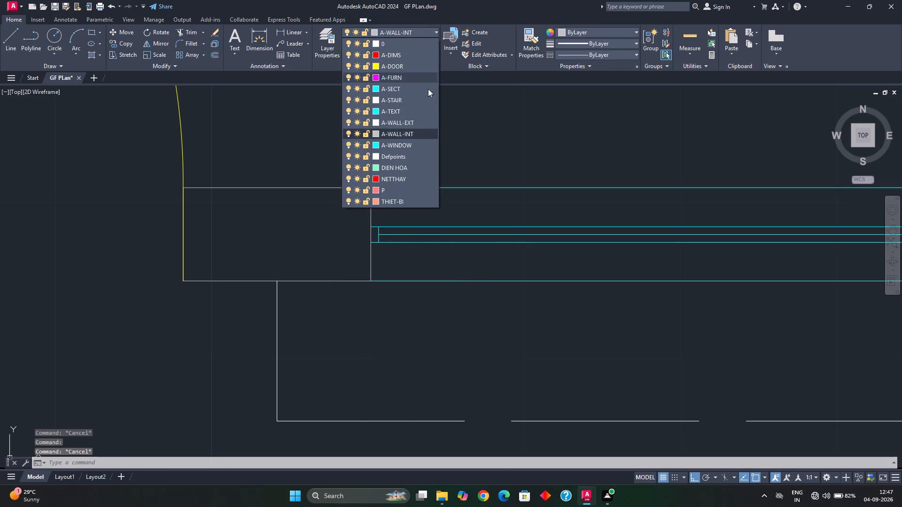
click(405, 143)
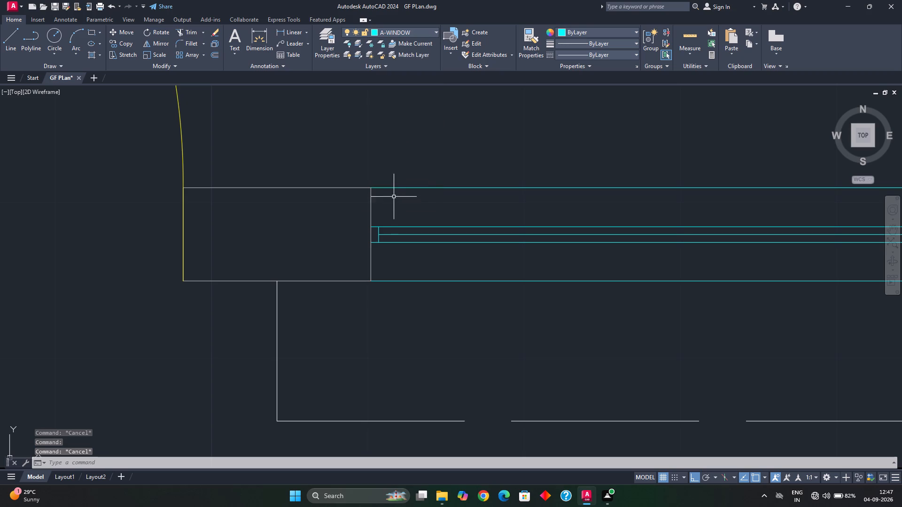
key(l)
key(Return)
scroll(384, 202, up, 2)
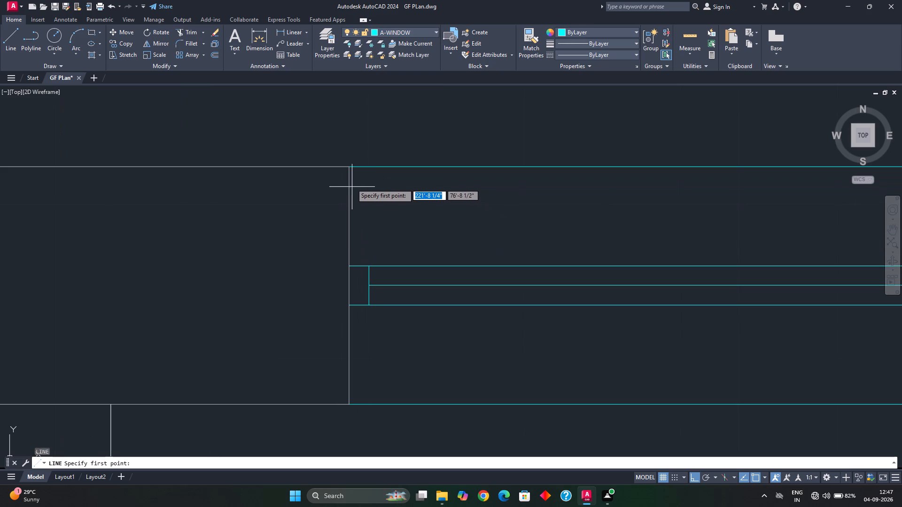
click(349, 168)
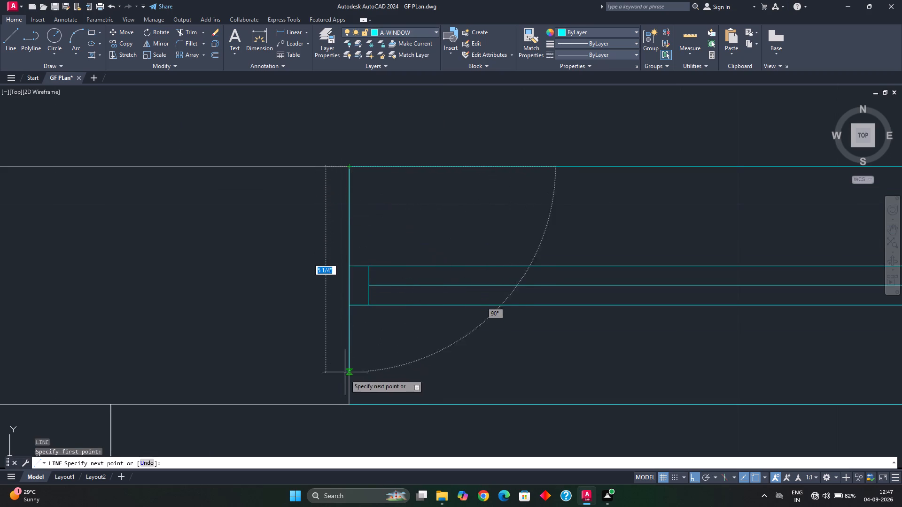
click(349, 405)
key(Escape)
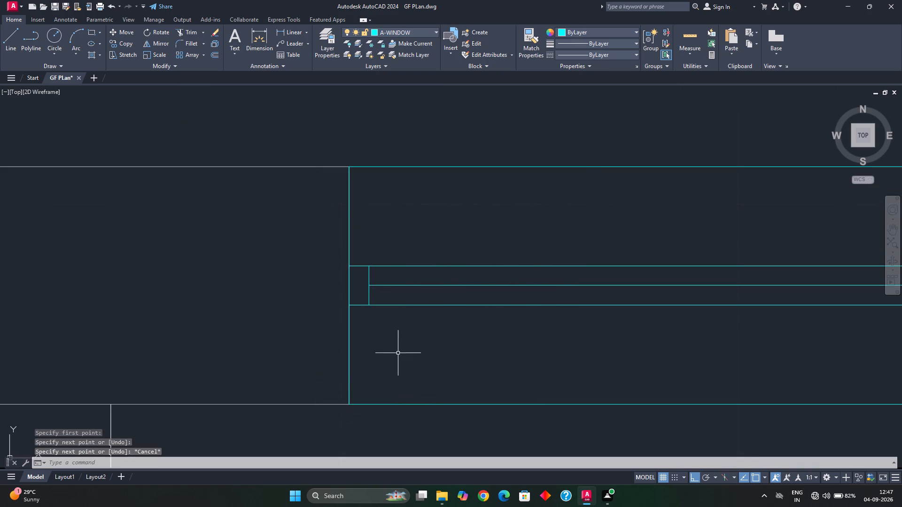
scroll(402, 346, down, 2)
key(Escape)
Look over the new floor plan's windows and examine the kitchen and bedroom 3 area of the ground floor plan.
scroll(433, 332, down, 3)
middle_drag(439, 331, 418, 286)
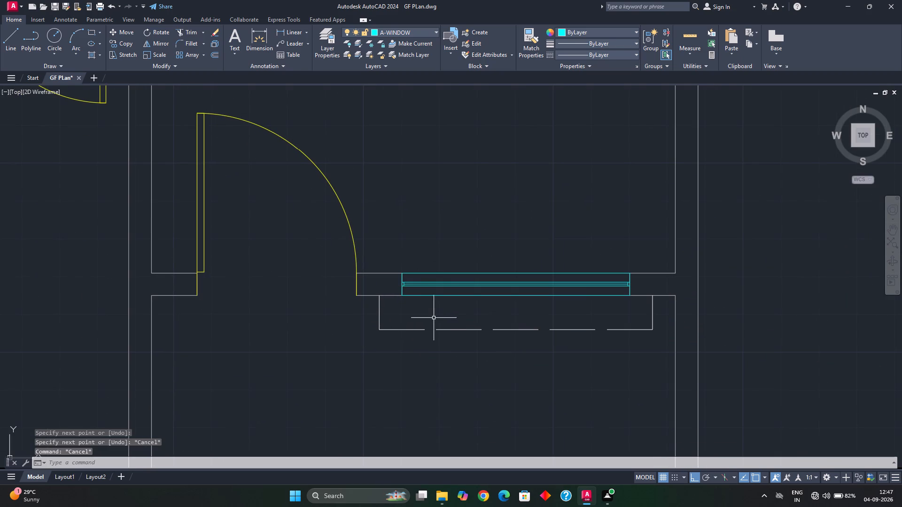
scroll(358, 303, down, 1)
middle_drag(280, 267, 352, 252)
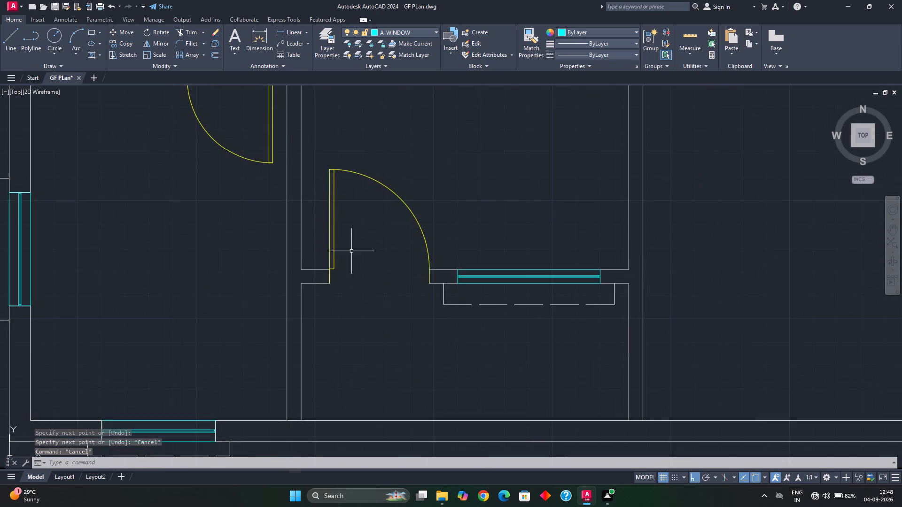
scroll(303, 251, down, 1)
middle_drag(316, 264, 372, 272)
middle_click(371, 267)
scroll(371, 267, down, 1)
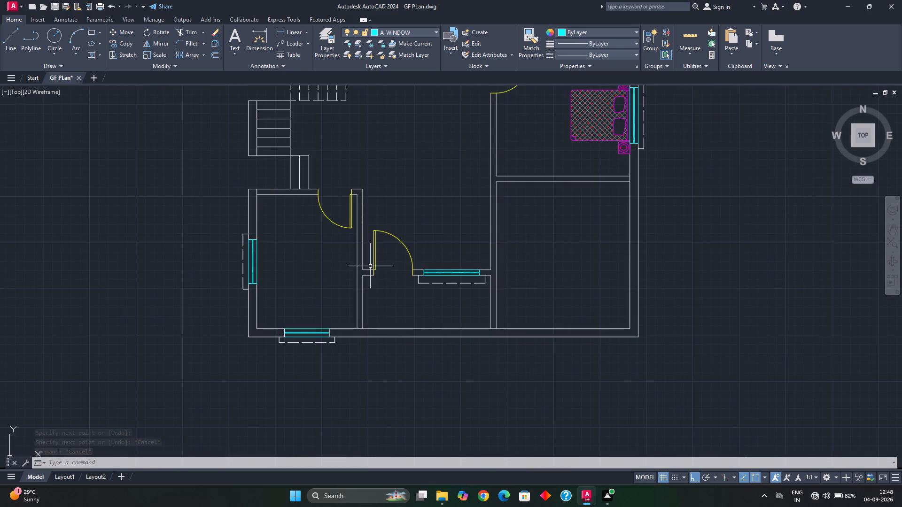
middle_drag(370, 267, 395, 296)
middle_drag(393, 253, 395, 281)
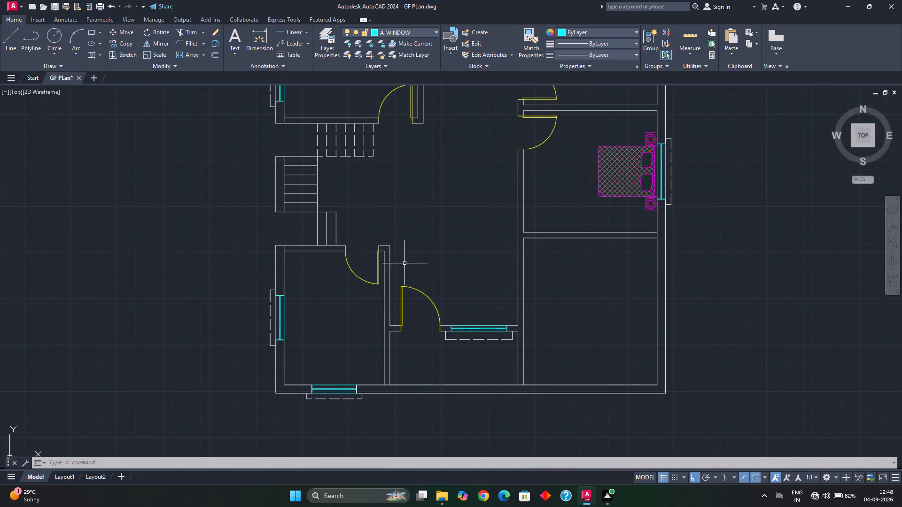
scroll(411, 260, down, 1)
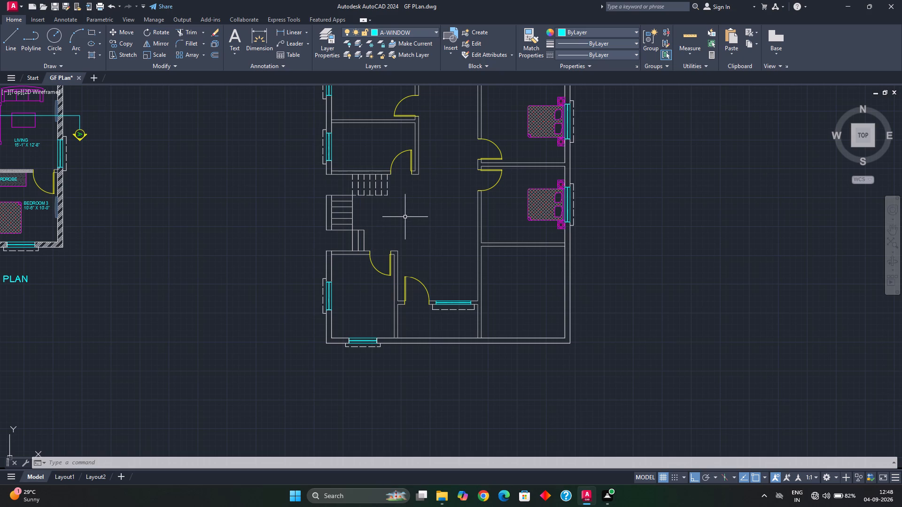
middle_drag(375, 226, 397, 220)
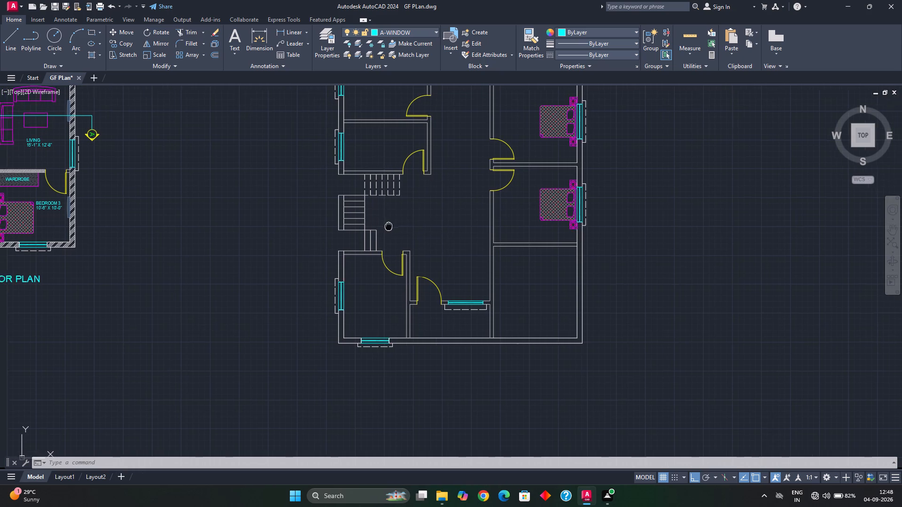
middle_drag(397, 220, 439, 220)
scroll(376, 211, down, 1)
middle_drag(377, 210, 436, 223)
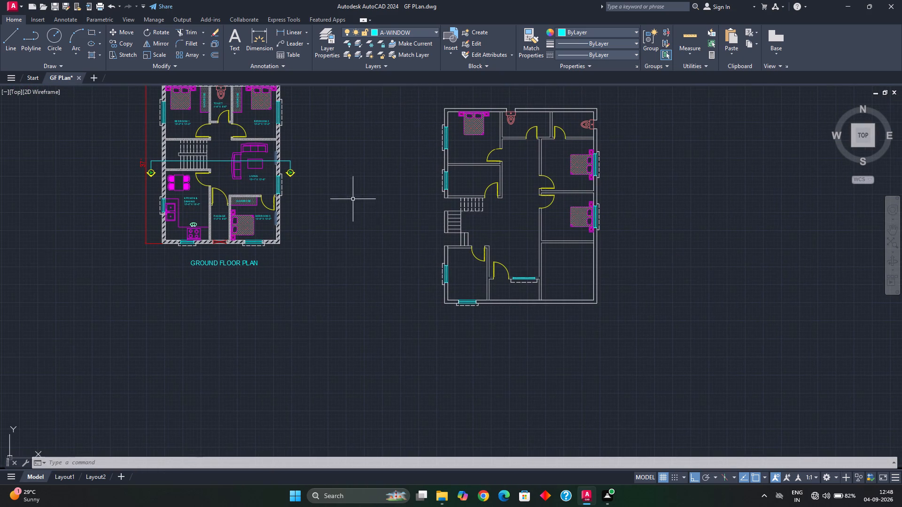
scroll(284, 186, up, 2)
middle_drag(295, 191, 338, 186)
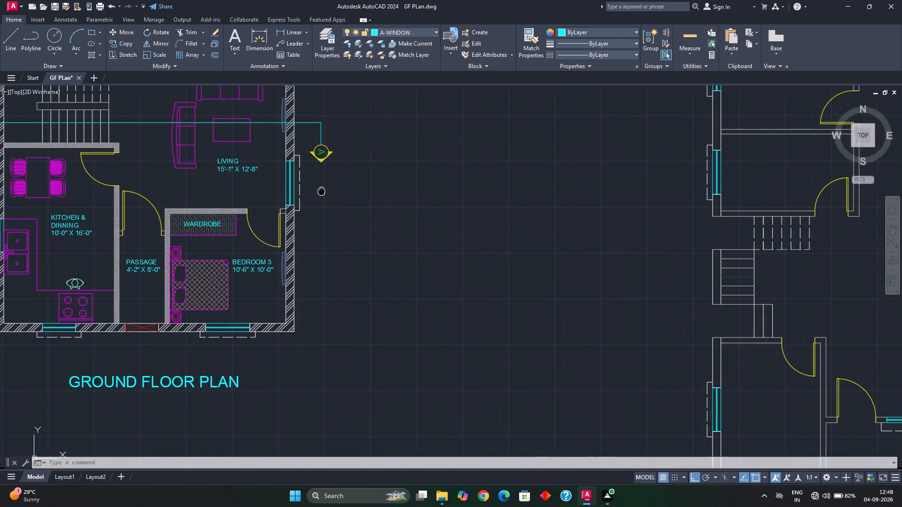
middle_drag(338, 186, 349, 183)
scroll(347, 195, down, 1)
middle_drag(352, 197, 398, 176)
scroll(180, 193, up, 2)
middle_drag(188, 194, 248, 196)
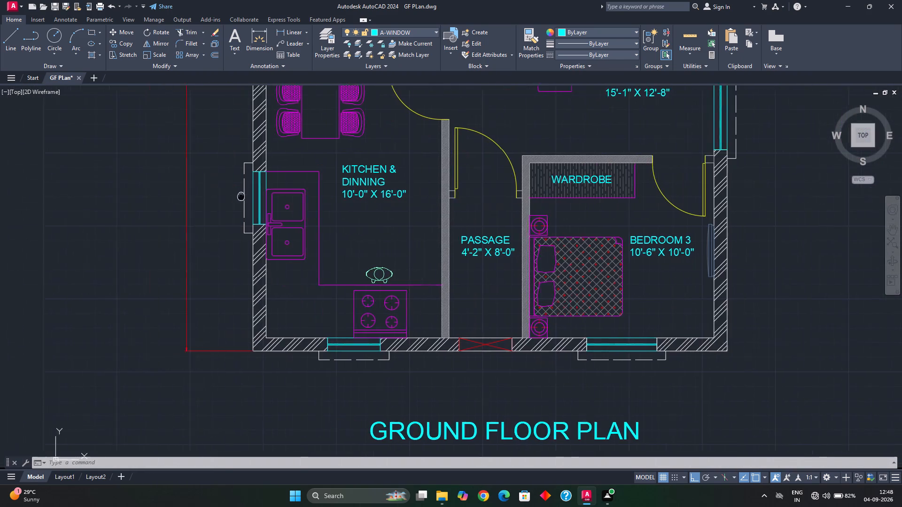
middle_drag(248, 196, 272, 189)
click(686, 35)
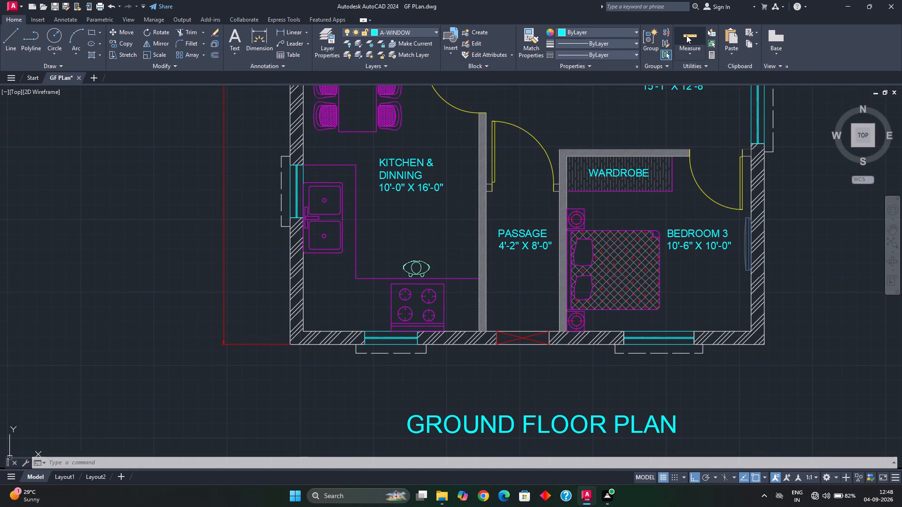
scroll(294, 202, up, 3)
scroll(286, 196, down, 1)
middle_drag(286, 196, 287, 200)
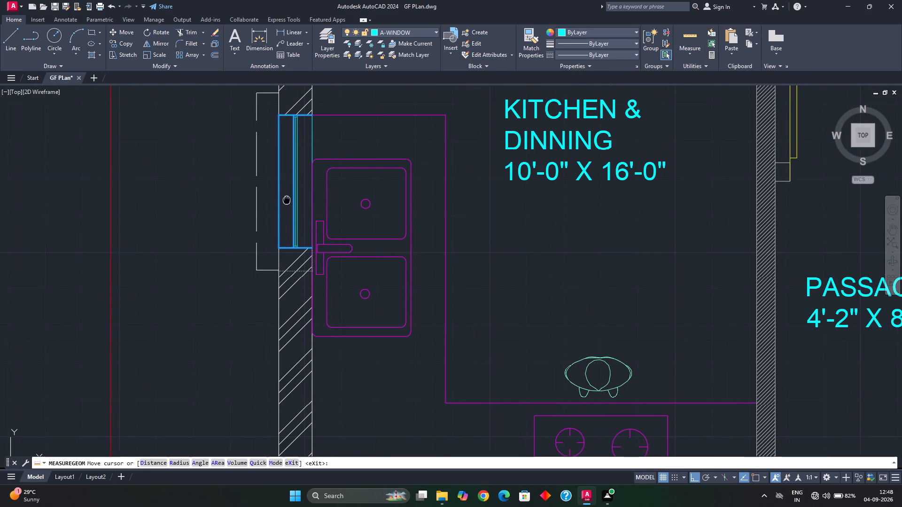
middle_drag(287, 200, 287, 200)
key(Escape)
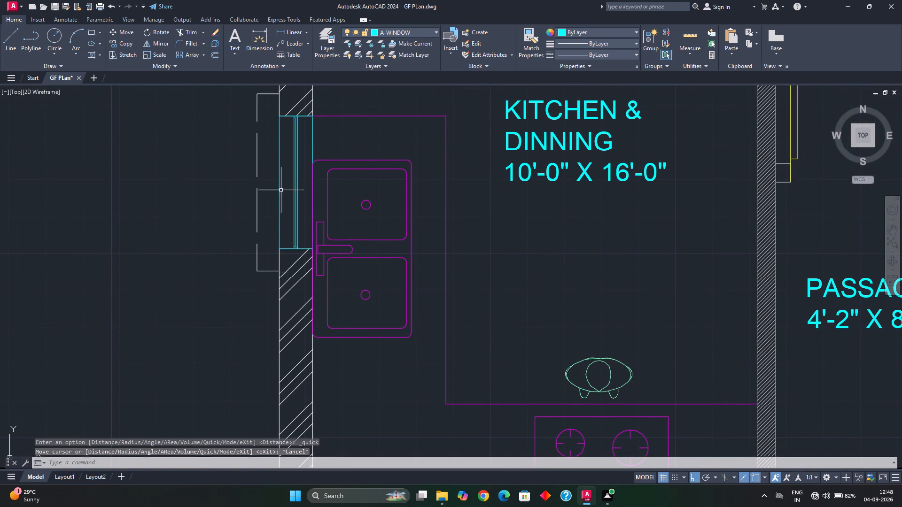
Copy the kitchen's west window with its dashed outline from the ground floor plan into the empty space west of the new floor plan.
scroll(280, 179, down, 1)
middle_drag(286, 196, 286, 206)
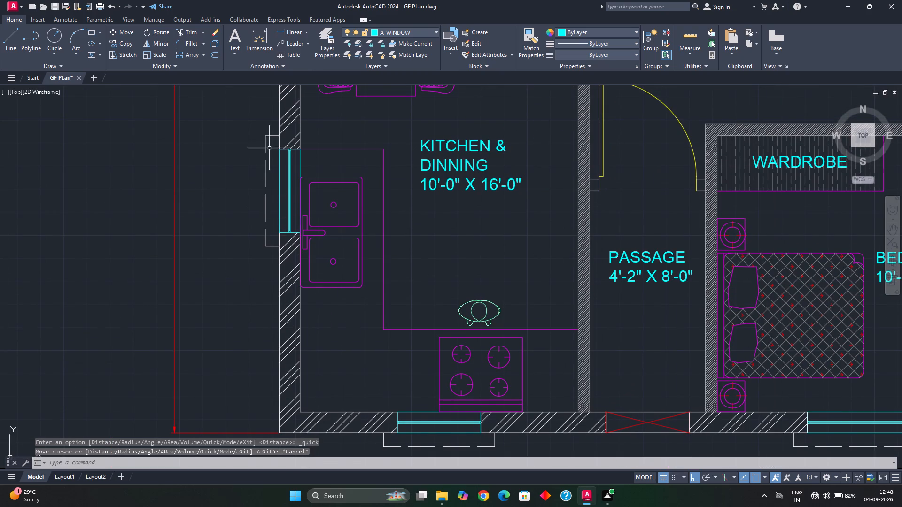
click(249, 120)
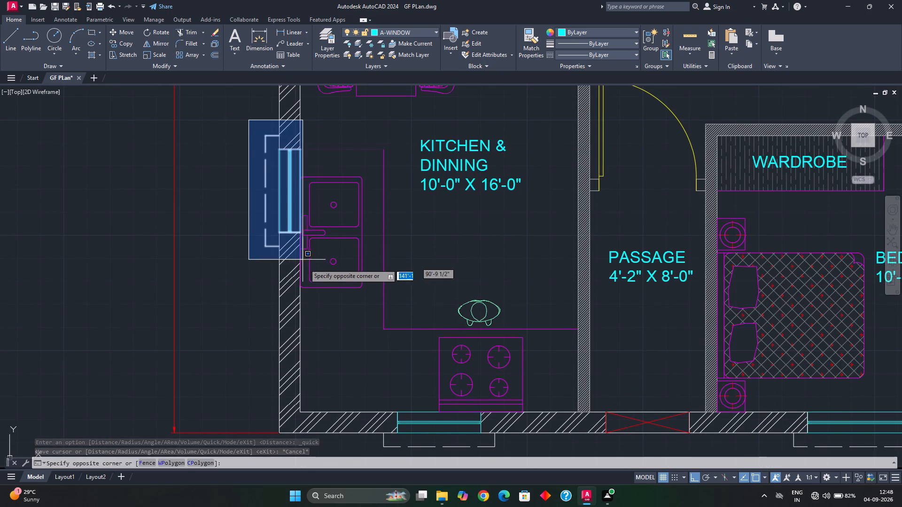
scroll(299, 262, up, 3)
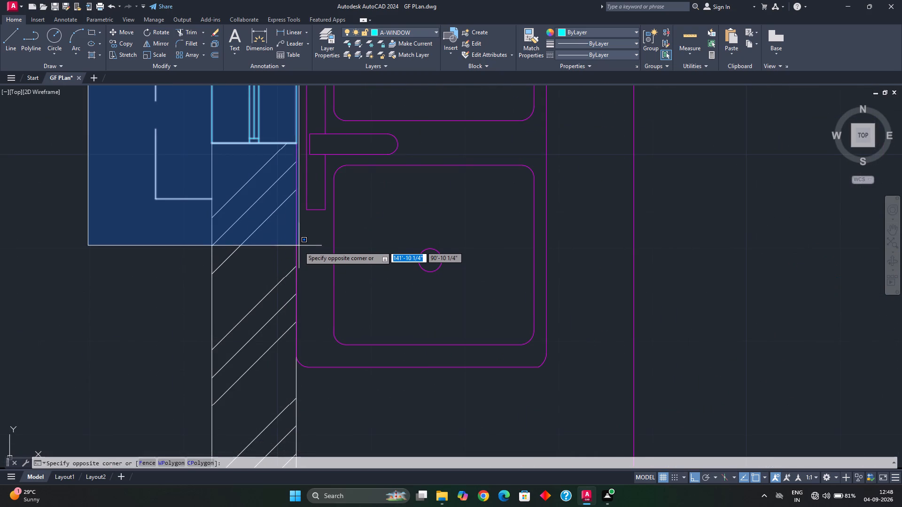
click(302, 244)
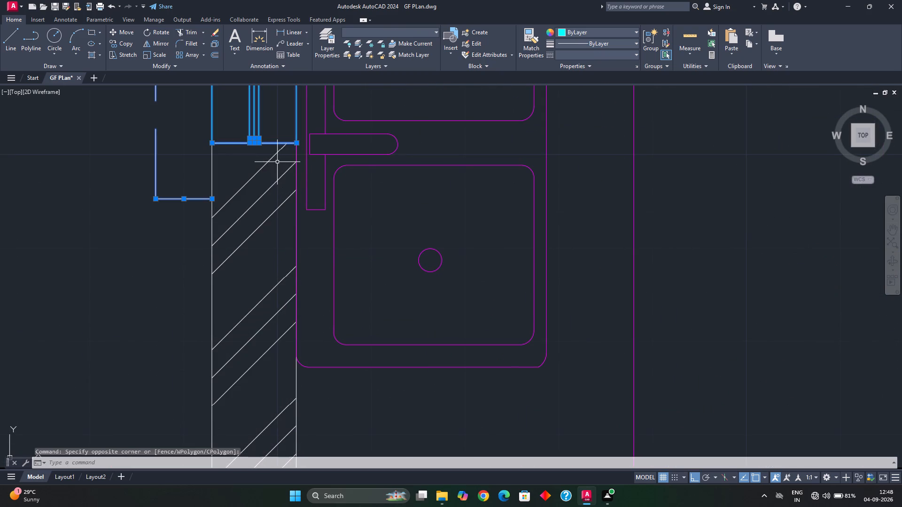
shift+click(278, 143)
scroll(298, 193, down, 2)
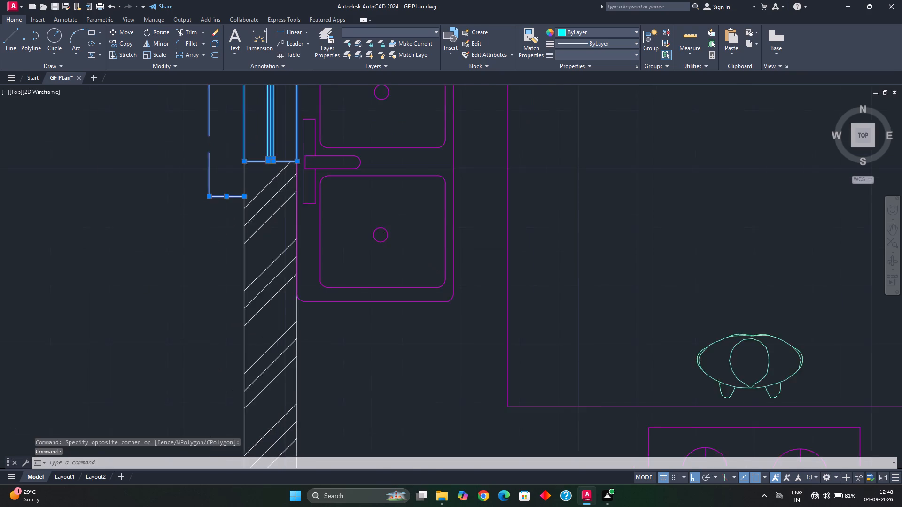
middle_drag(308, 205, 311, 235)
scroll(310, 238, down, 1)
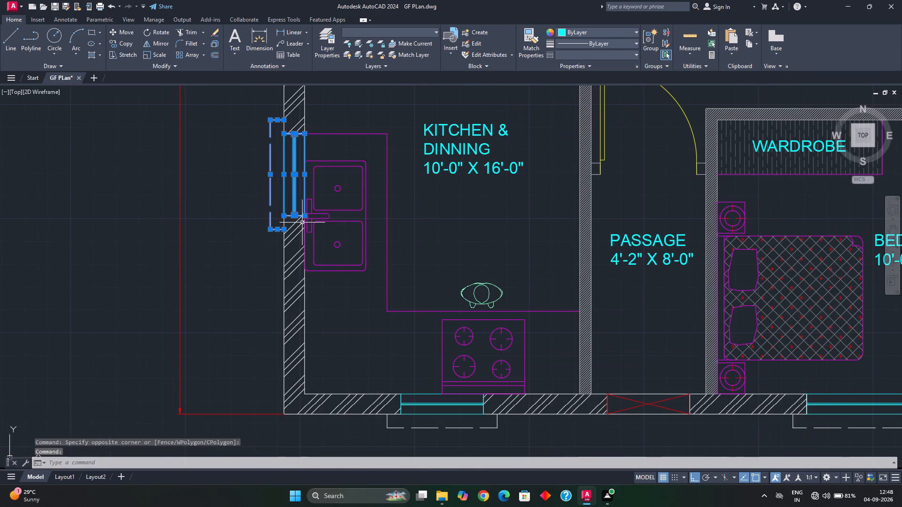
key(c)
key(o)
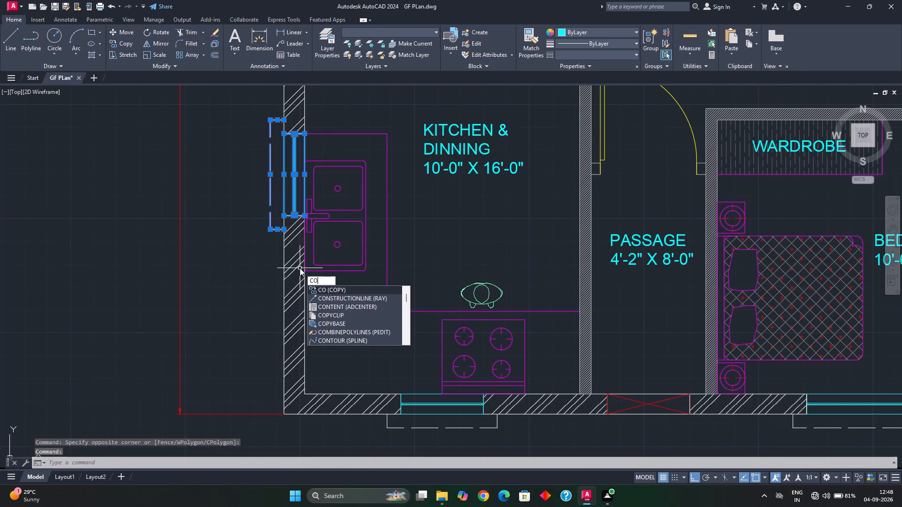
key(Return)
click(303, 215)
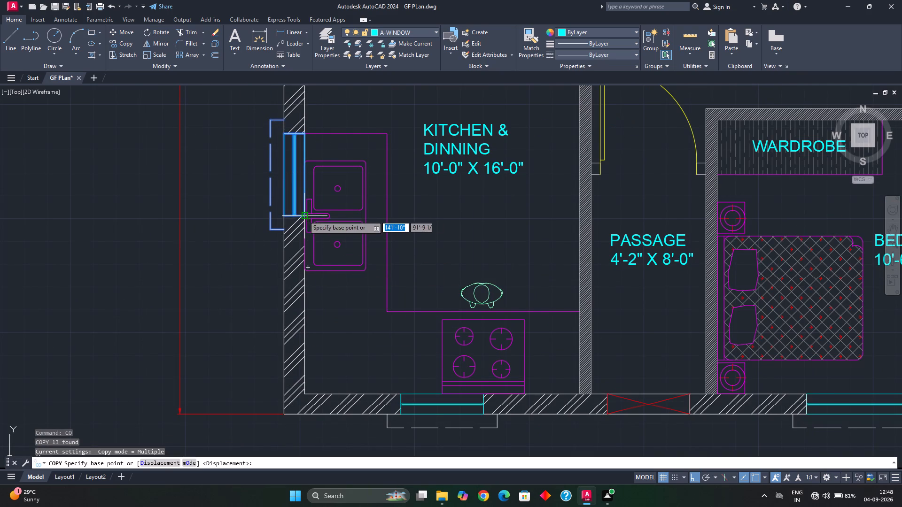
scroll(377, 225, down, 1)
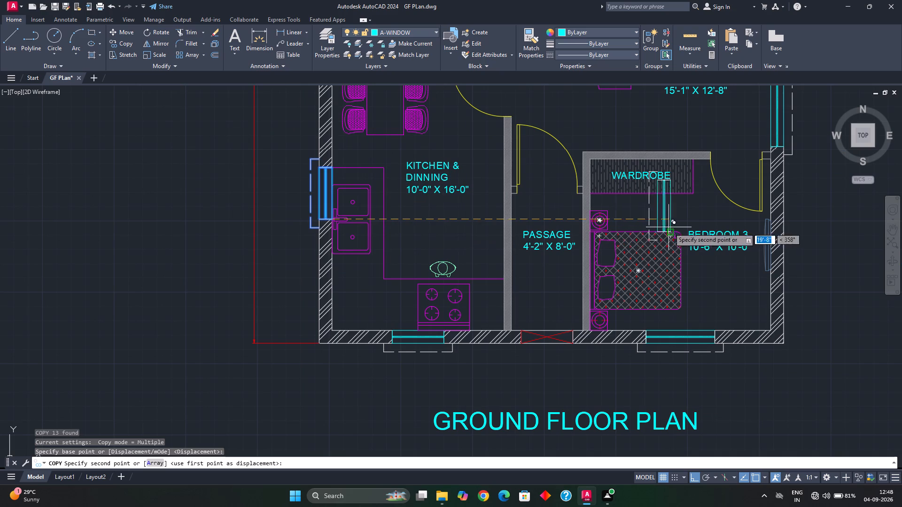
middle_drag(675, 226, 387, 200)
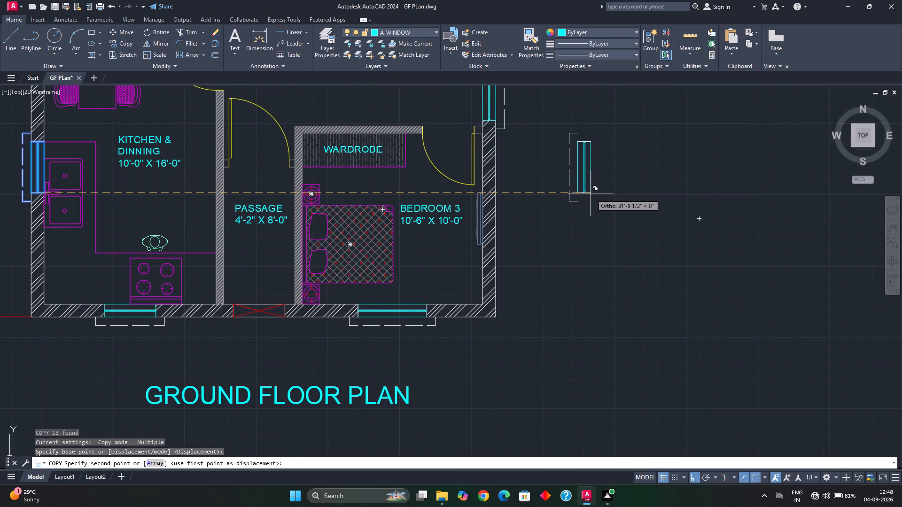
middle_drag(731, 205, 381, 155)
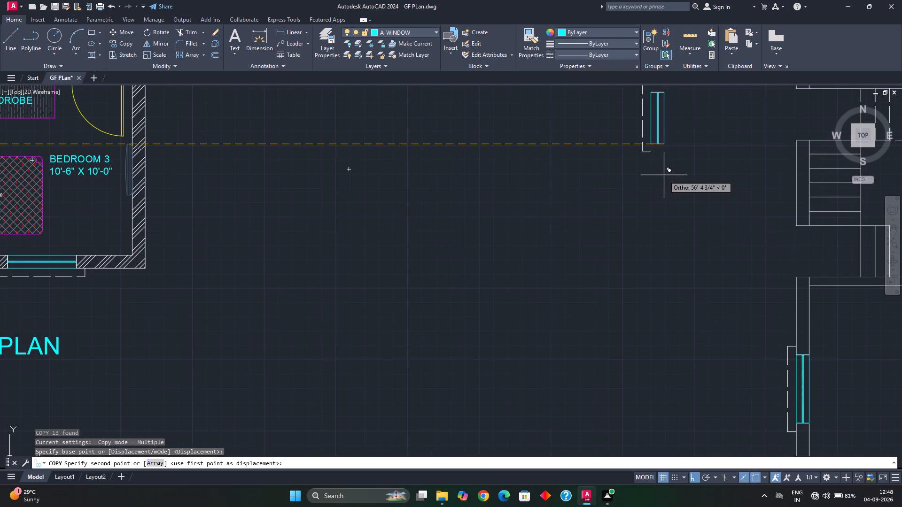
click(669, 148)
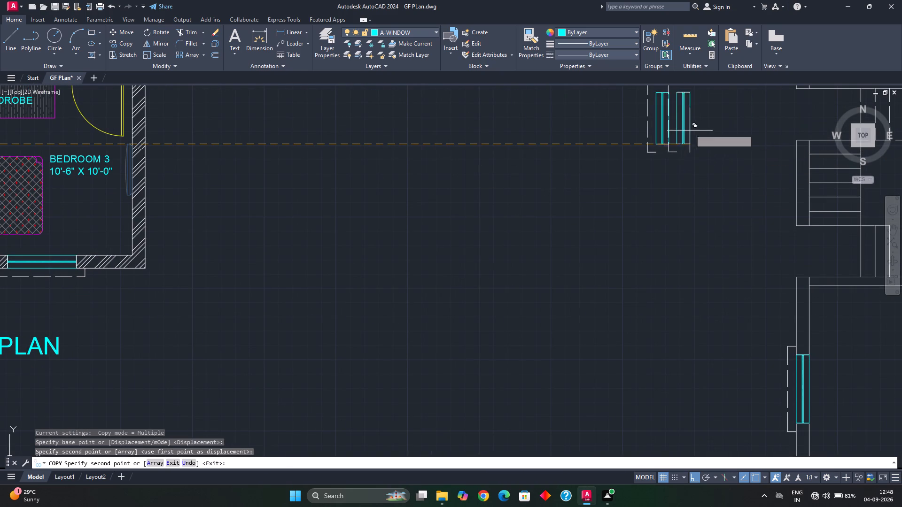
key(Escape)
key(Escape)
Delete the lines closing the south and north ends of the copied window, including the overlapping pair at the north end.
middle_drag(676, 97, 658, 160)
scroll(641, 156, up, 3)
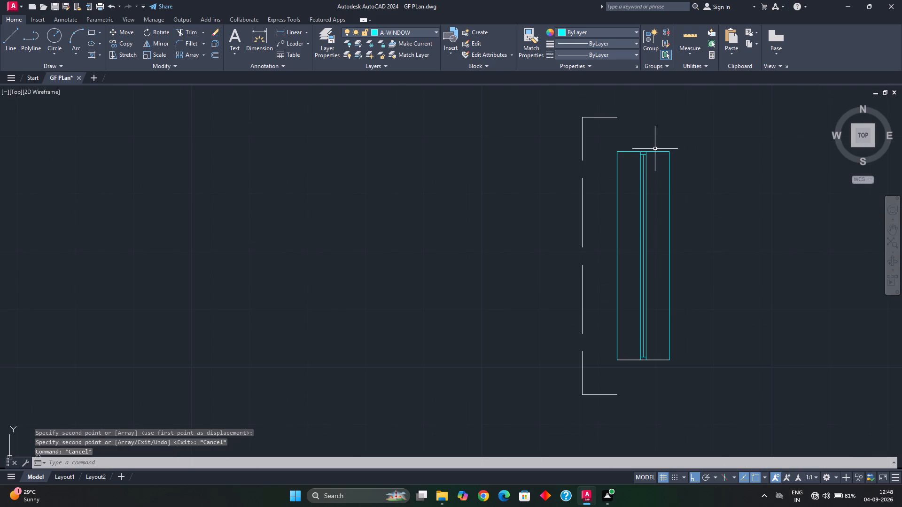
click(656, 152)
key(Escape)
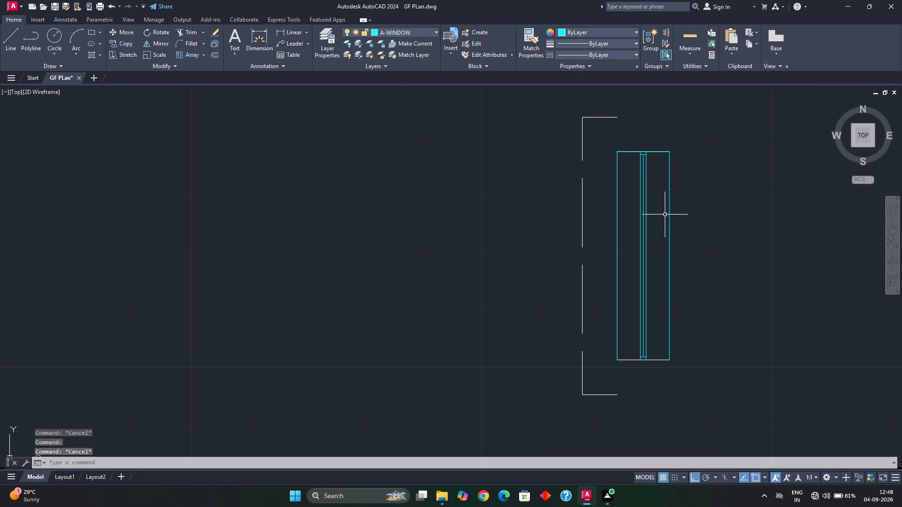
scroll(665, 216, down, 1)
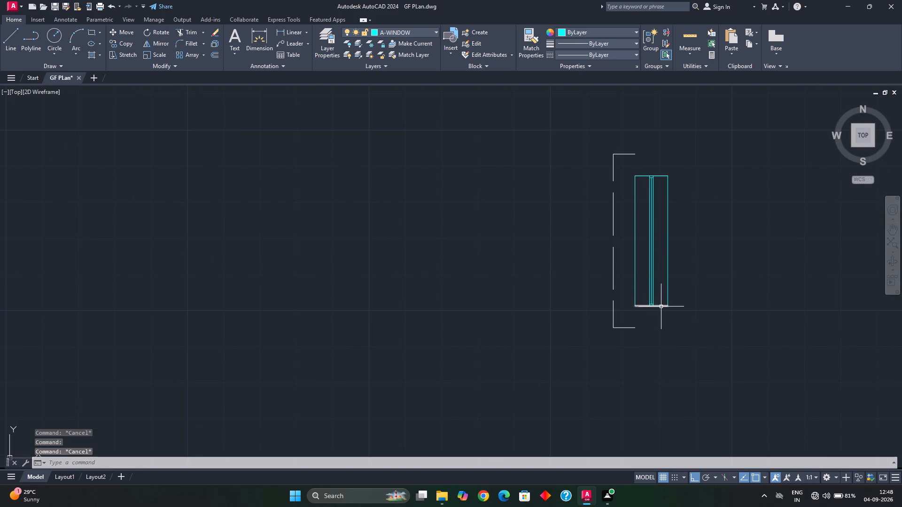
click(661, 307)
key(Delete)
middle_drag(649, 325, 582, 312)
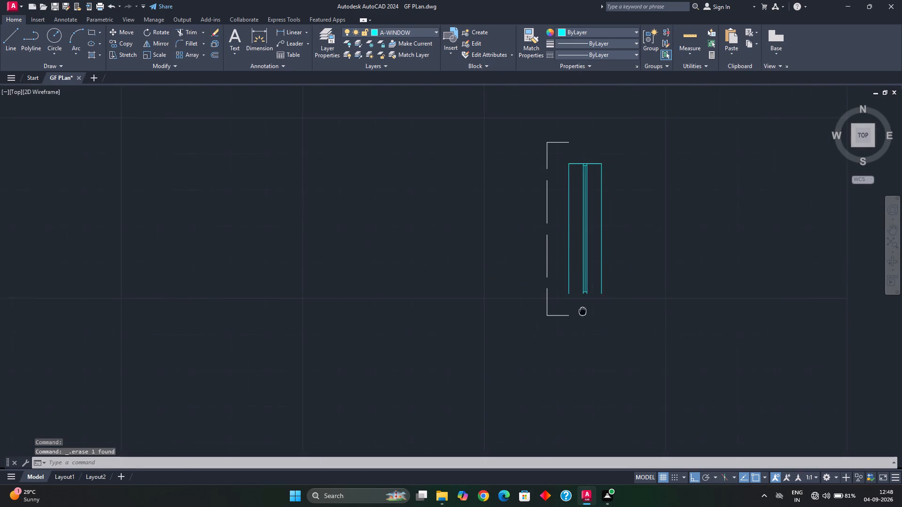
middle_drag(582, 312, 574, 309)
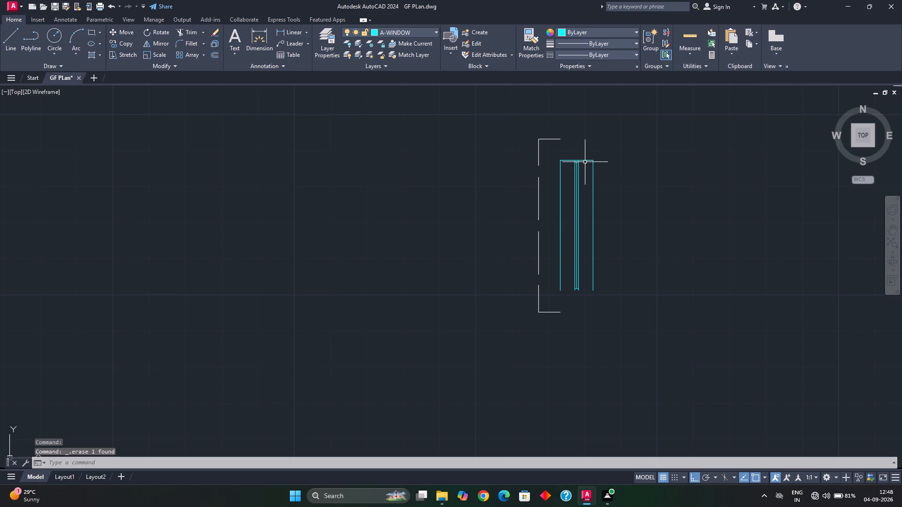
click(585, 161)
key(Delete)
click(585, 163)
click(585, 156)
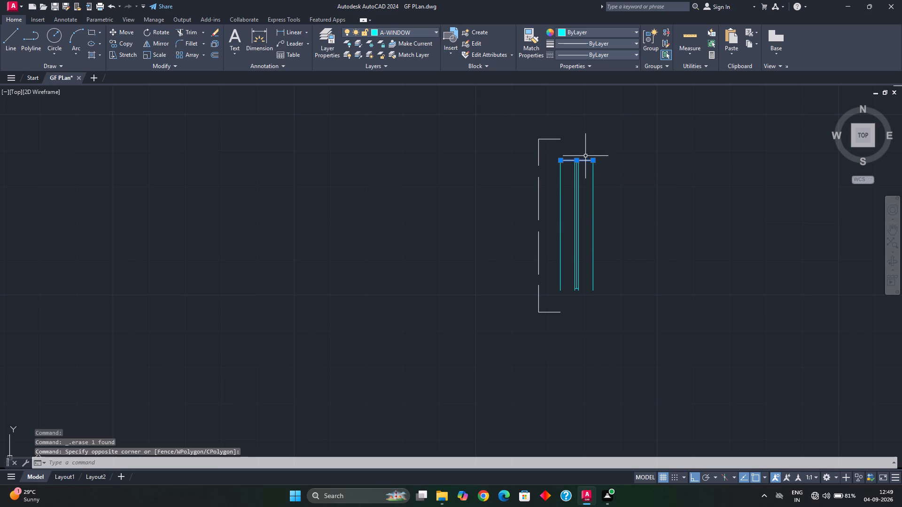
key(Delete)
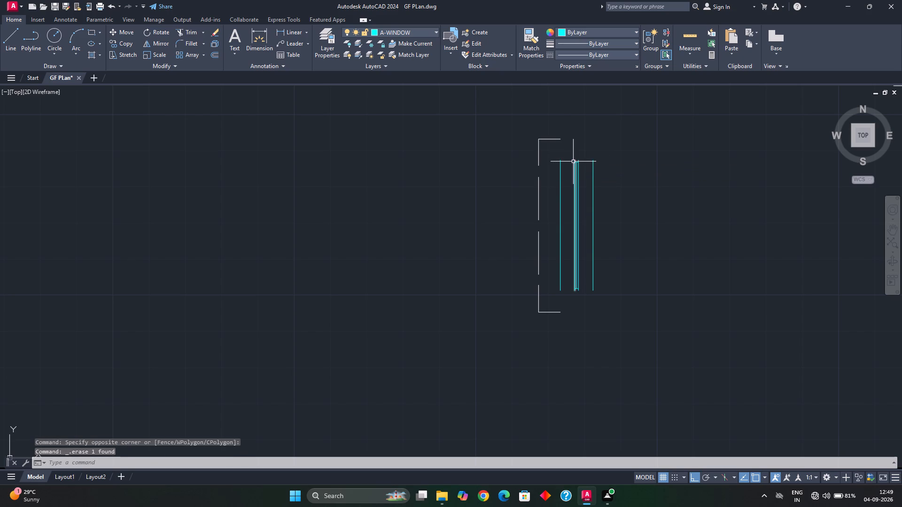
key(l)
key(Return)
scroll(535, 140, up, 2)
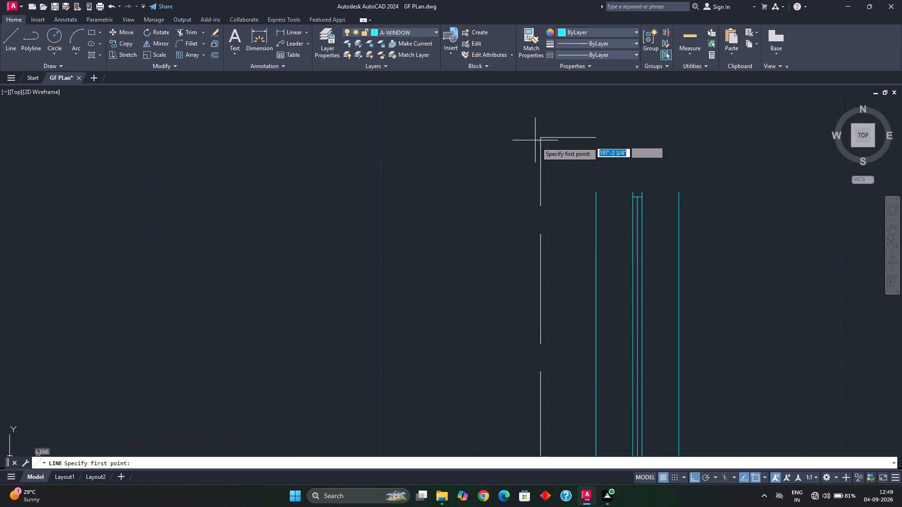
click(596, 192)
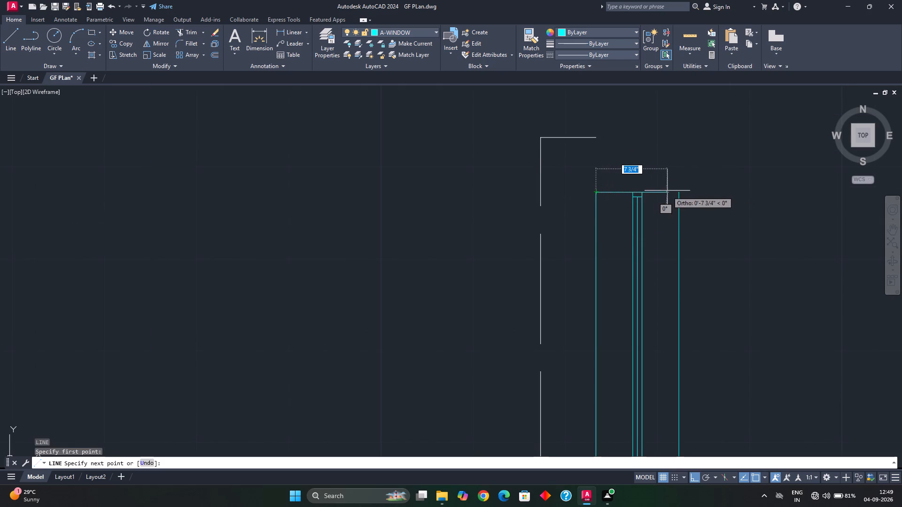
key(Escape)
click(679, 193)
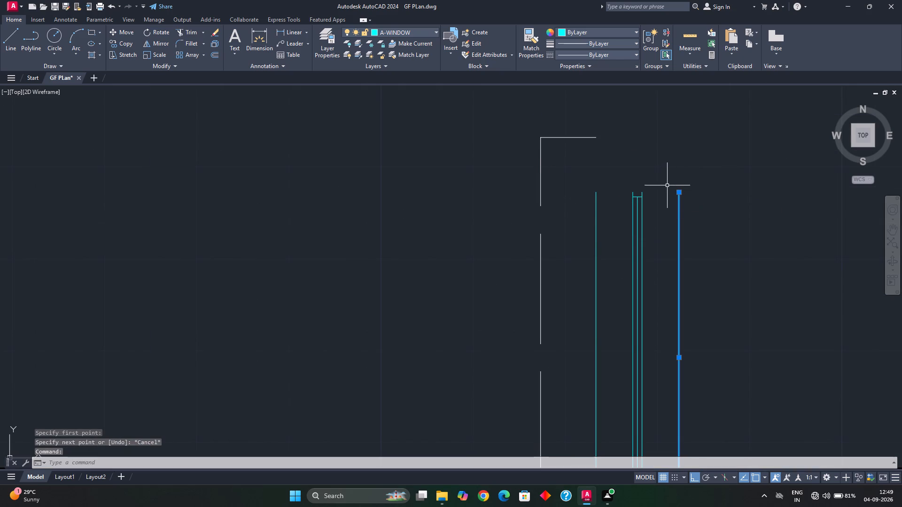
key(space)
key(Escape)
Draw lines closing the copied window's north and south ends from its west face to its east face on layer A-WINDOW.
key(space)
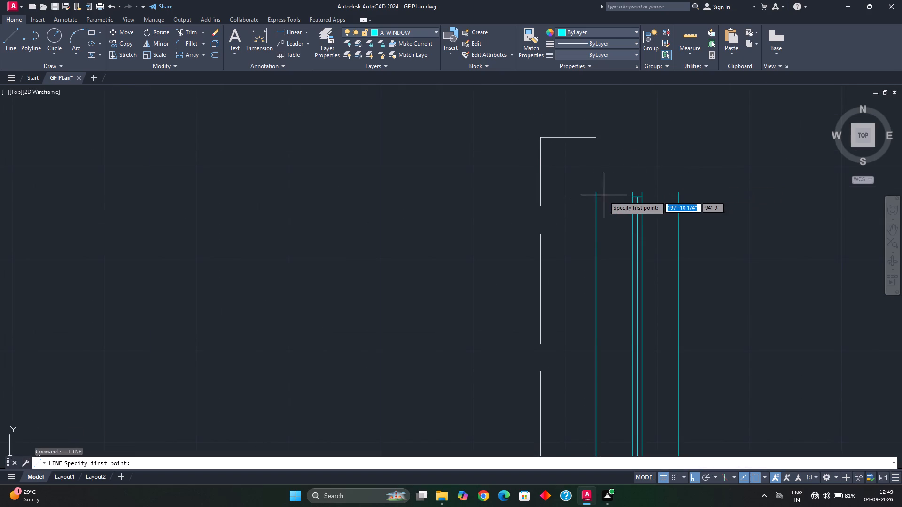
click(595, 192)
click(678, 194)
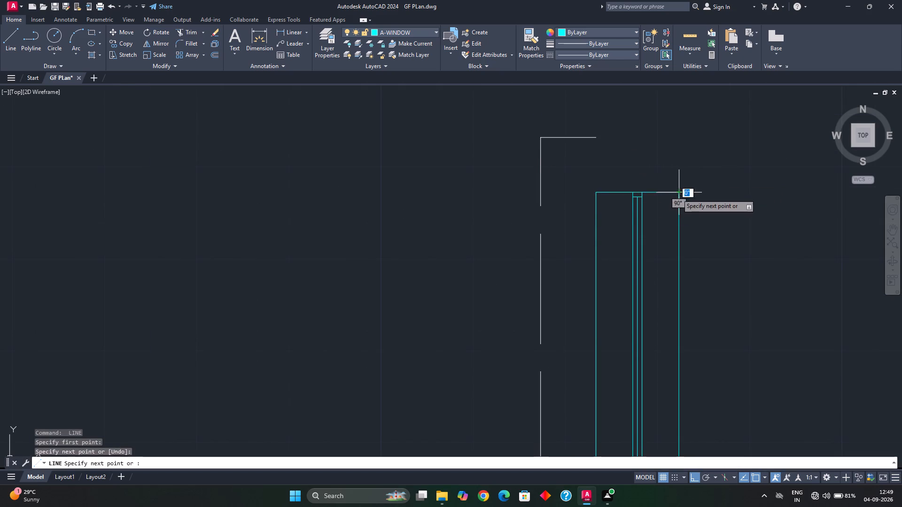
key(Escape)
scroll(663, 218, down, 1)
middle_drag(661, 219, 629, 108)
key(space)
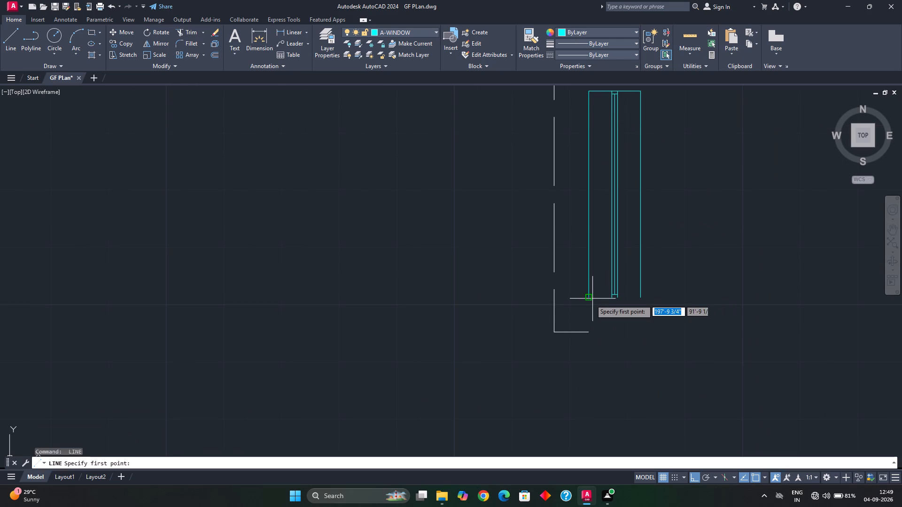
click(587, 300)
click(641, 297)
key(Escape)
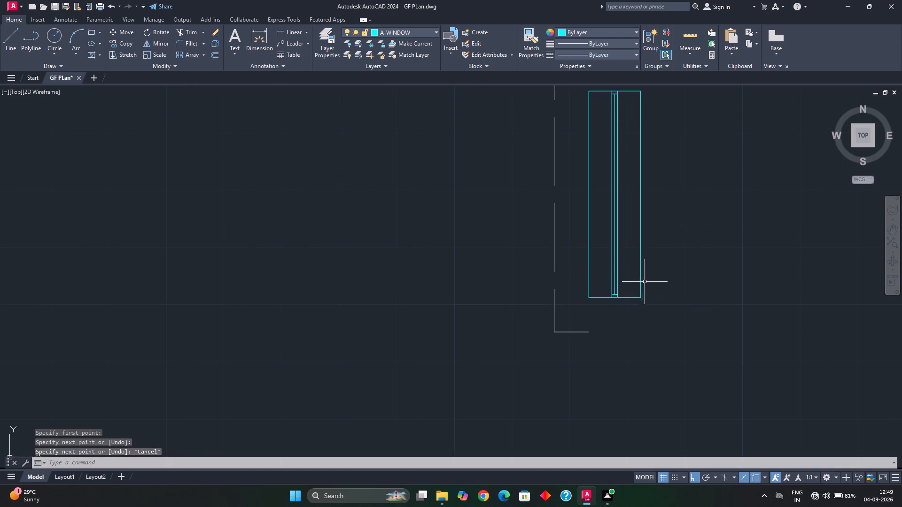
scroll(648, 280, down, 2)
key(Escape)
Move the copied window by its southeast corner, with Ortho off, into the new floor plan's west wall opening beside the staircase.
middle_drag(642, 236, 590, 258)
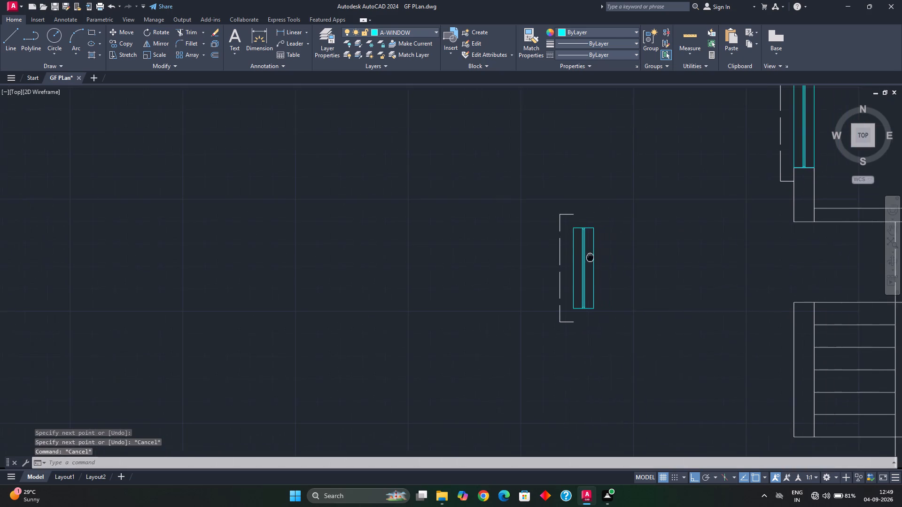
middle_drag(590, 258, 587, 256)
click(537, 191)
click(604, 346)
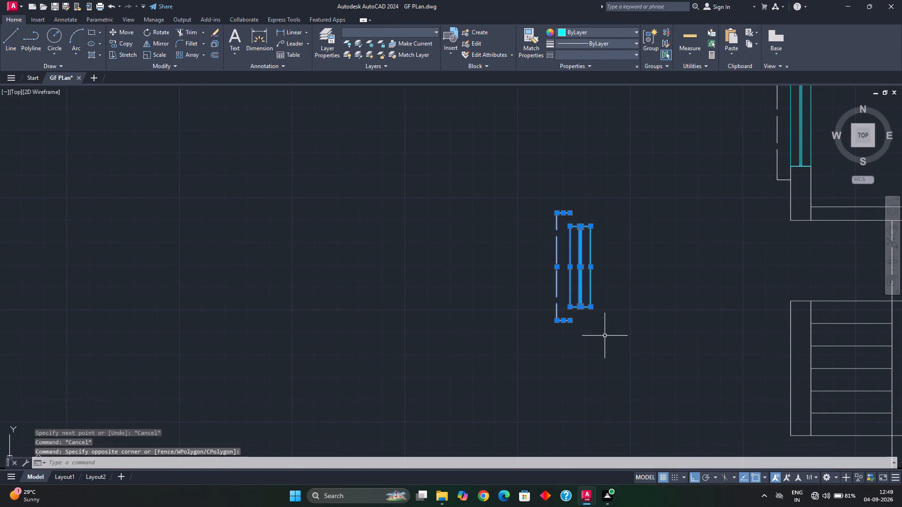
key(m)
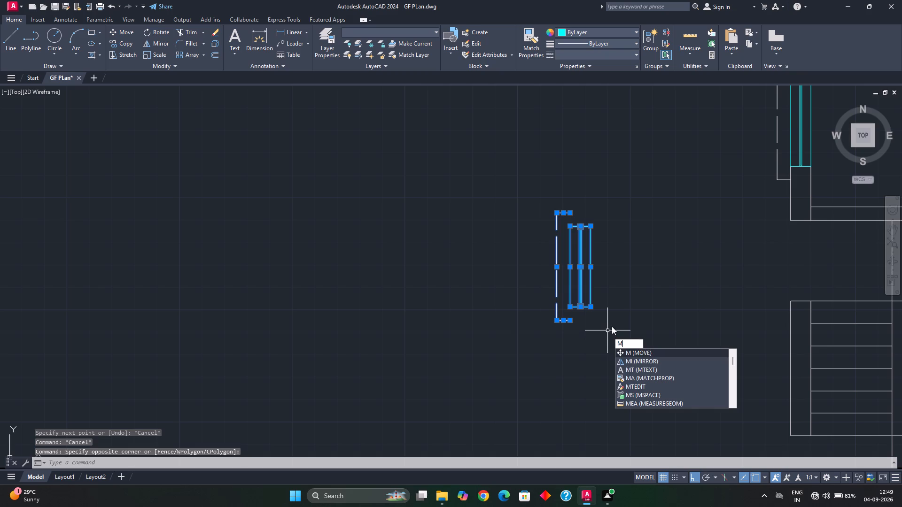
key(Return)
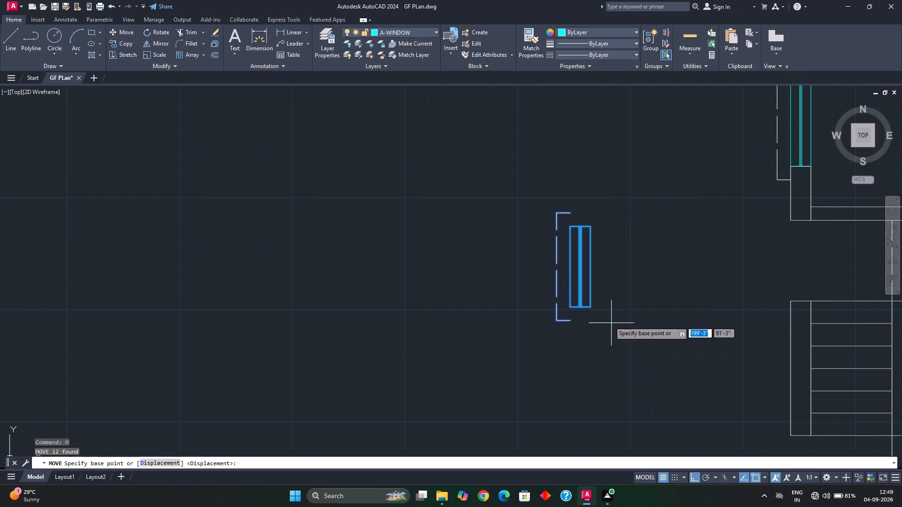
click(592, 307)
key(F8)
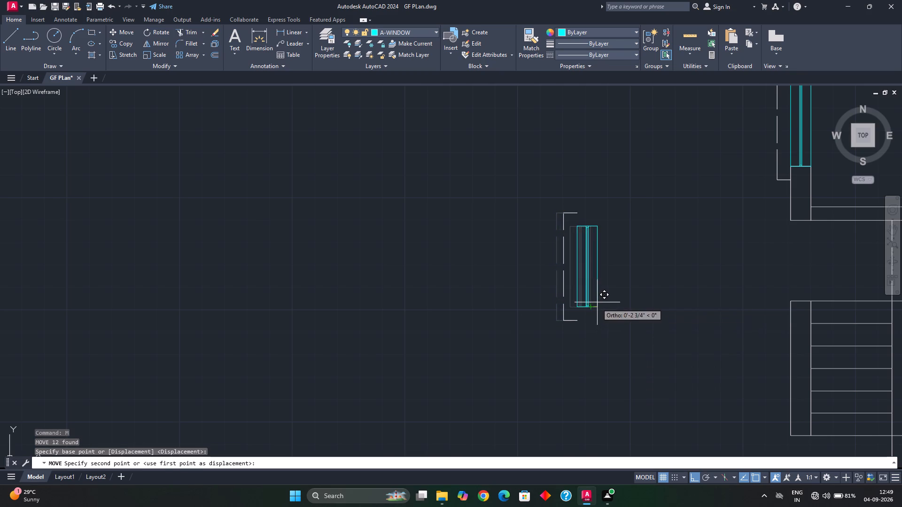
middle_drag(770, 300, 707, 300)
scroll(749, 311, up, 2)
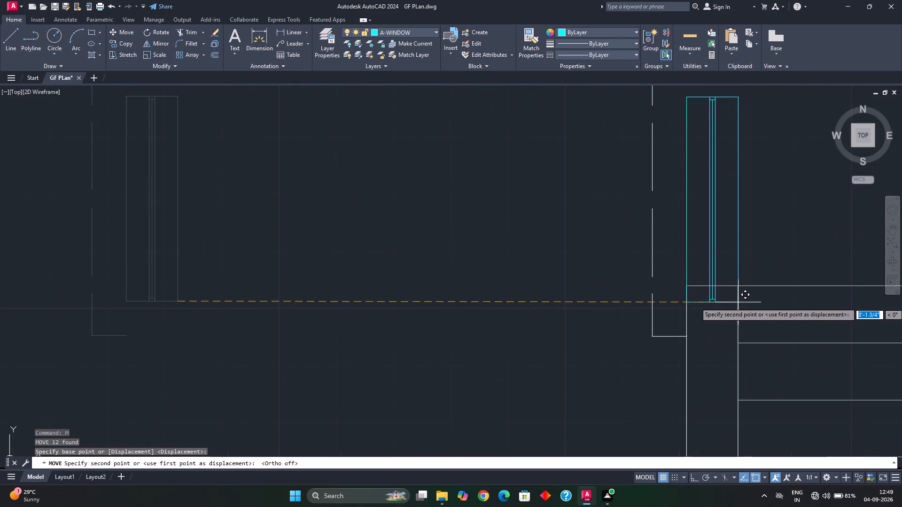
click(735, 288)
Copy the staircase window with its dashed outline from its southeast corner 8'-0" south into the next west wall opening.
scroll(726, 300, down, 3)
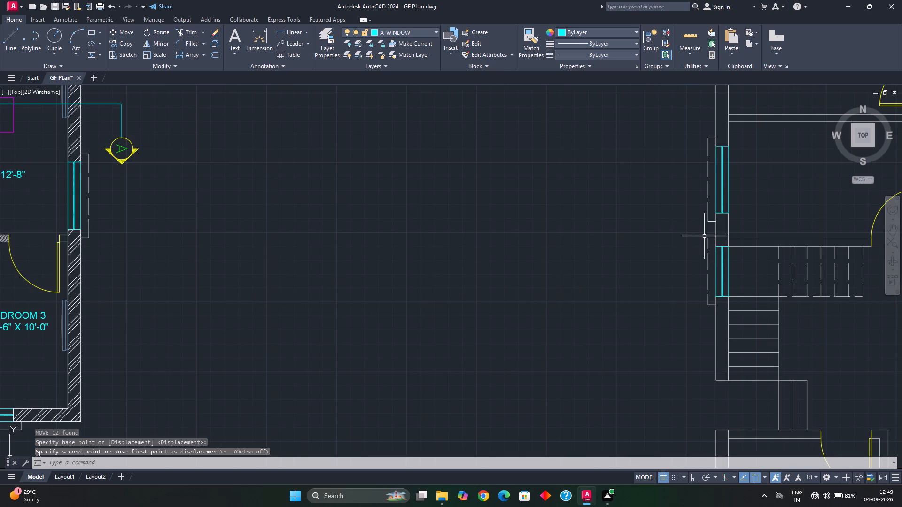
click(701, 231)
click(731, 315)
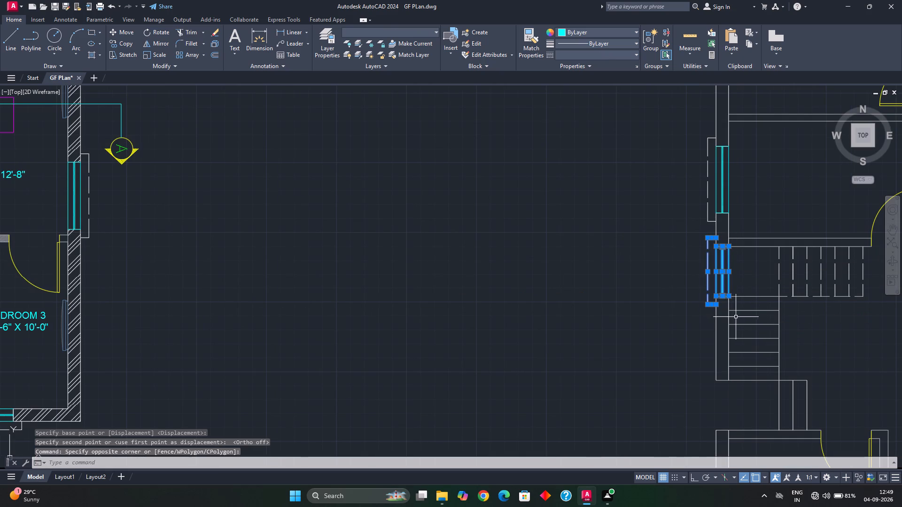
middle_drag(736, 319, 710, 264)
key(c)
key(o)
key(Return)
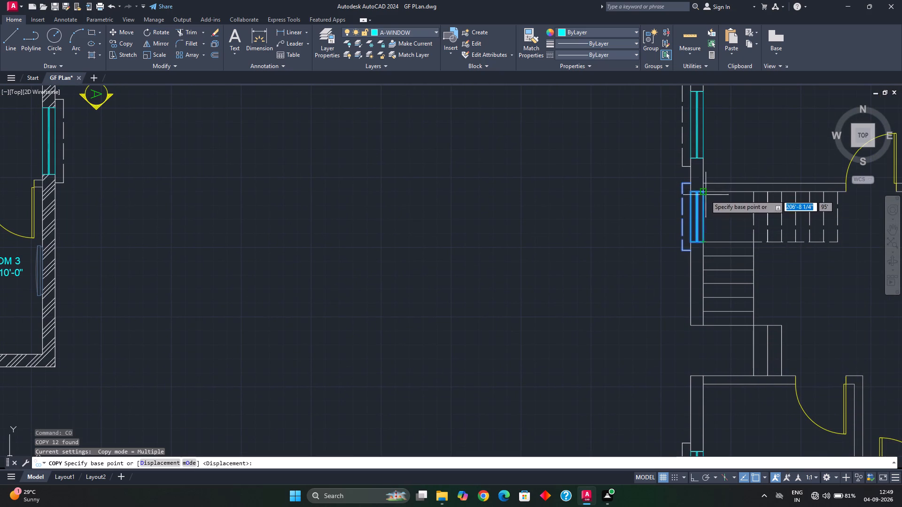
click(702, 244)
middle_drag(698, 367, 699, 340)
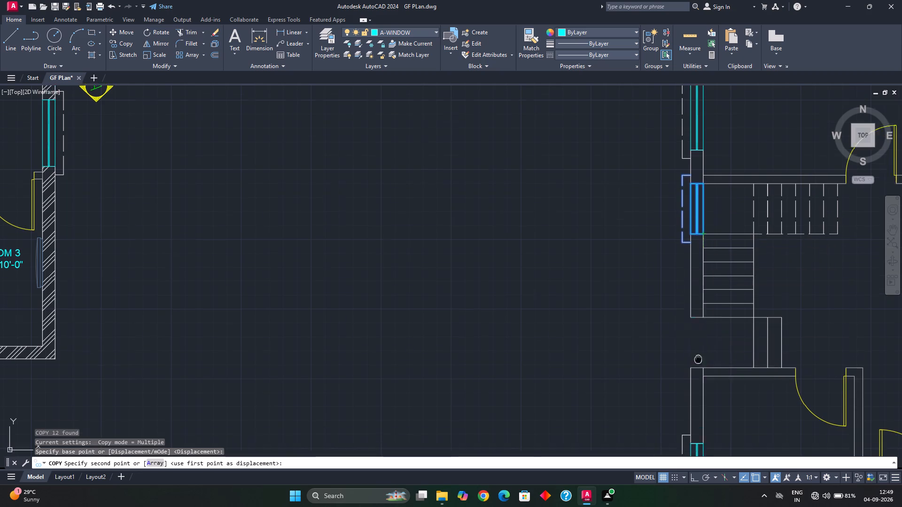
middle_drag(699, 340, 701, 290)
scroll(709, 295, up, 3)
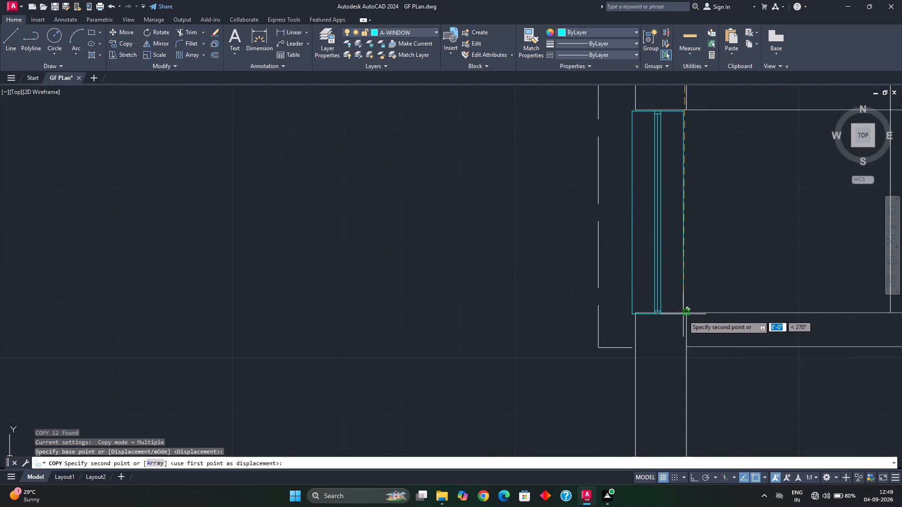
scroll(683, 315, up, 3)
click(686, 312)
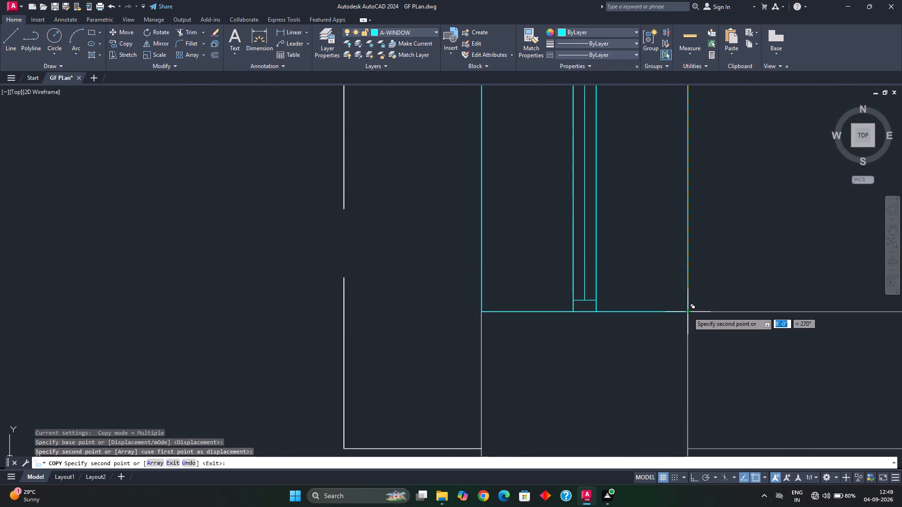
scroll(695, 311, down, 3)
scroll(699, 271, down, 3)
key(Escape)
key(Escape)
Look over the new floor plan's openings and measure the width of the ground floor toilet's north window.
scroll(677, 296, down, 1)
middle_drag(676, 299, 577, 315)
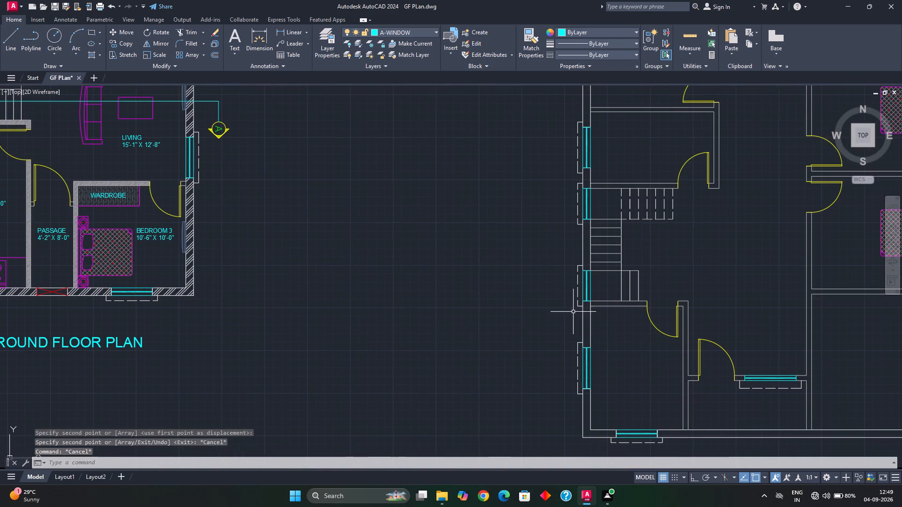
scroll(597, 346, down, 1)
middle_drag(596, 342, 592, 334)
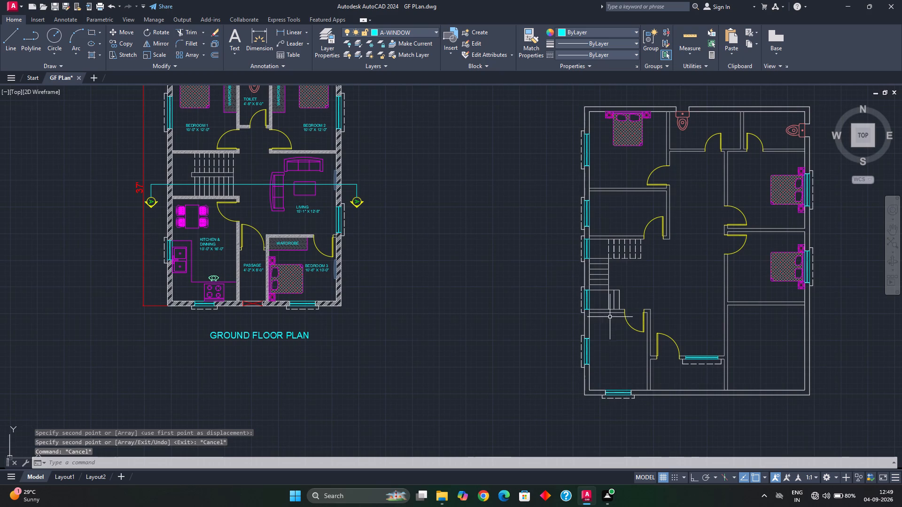
middle_drag(630, 348, 629, 358)
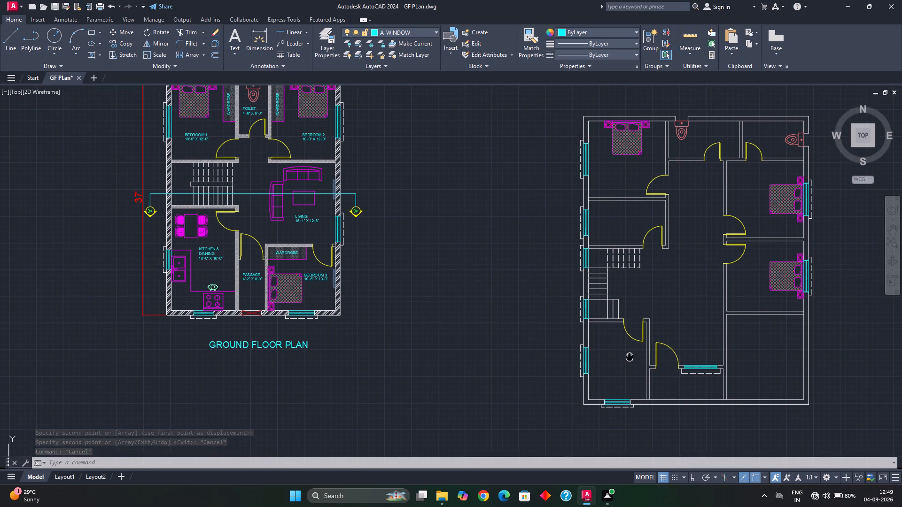
middle_drag(629, 358, 629, 359)
scroll(632, 357, up, 1)
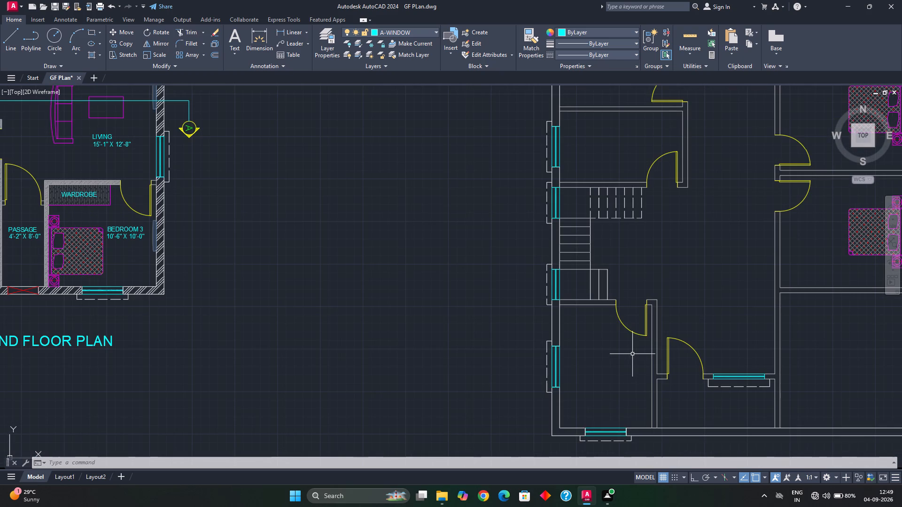
scroll(641, 346, down, 1)
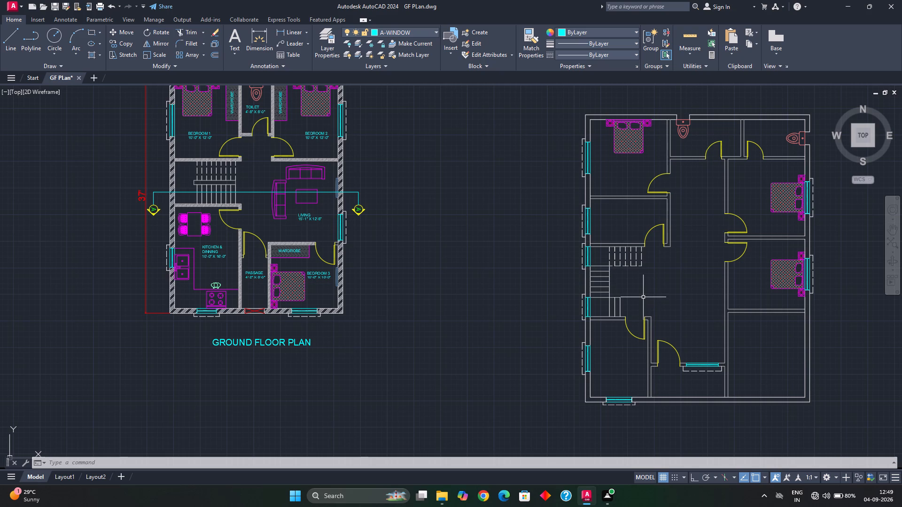
middle_drag(366, 233, 465, 387)
scroll(374, 228, up, 3)
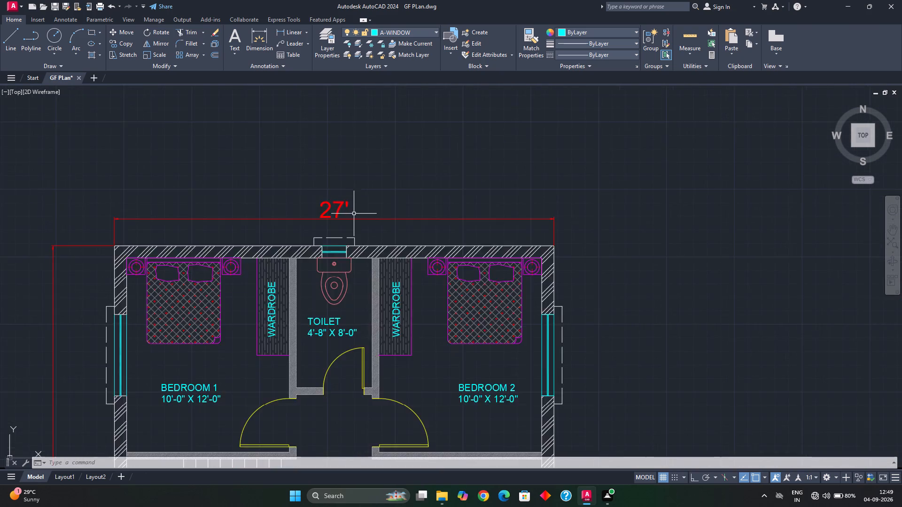
middle_drag(378, 248, 481, 261)
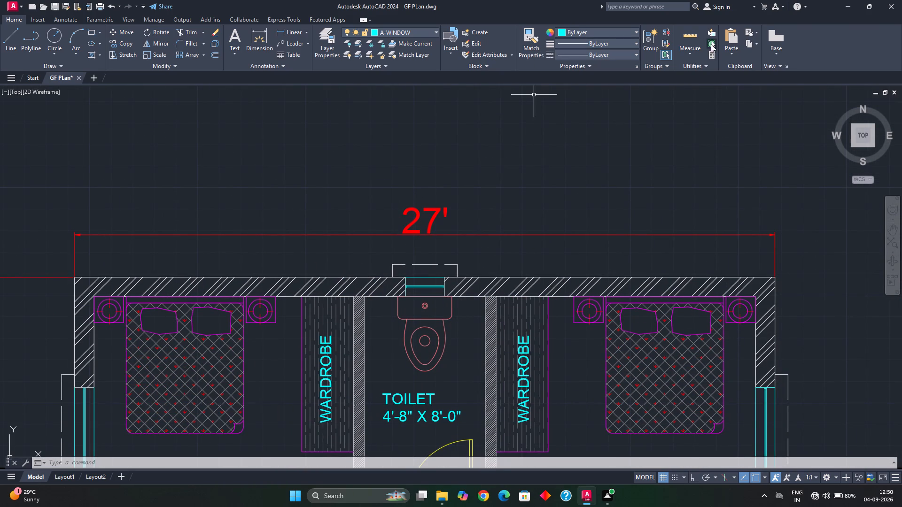
click(700, 33)
scroll(405, 307, up, 2)
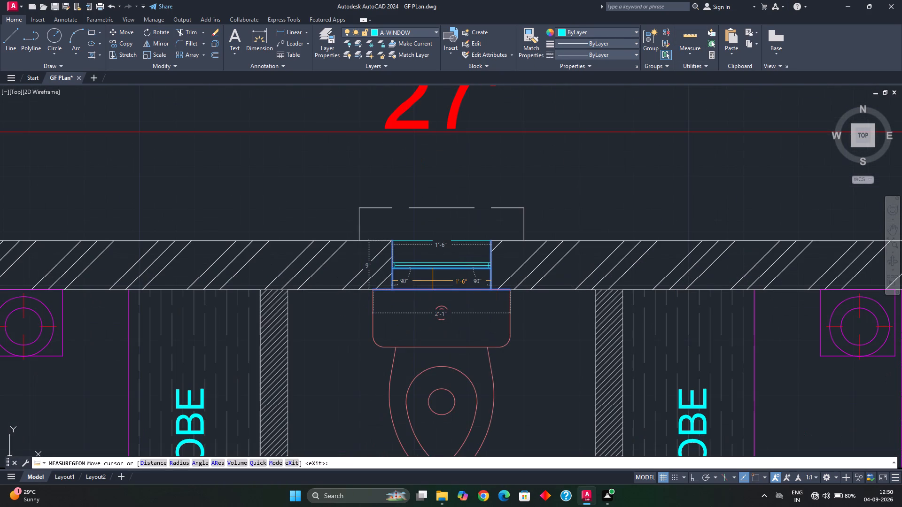
key(Escape)
Copy the ground floor toilet's north window with its dashed outline into the empty space just north of the new plan's north toilet opening.
click(335, 175)
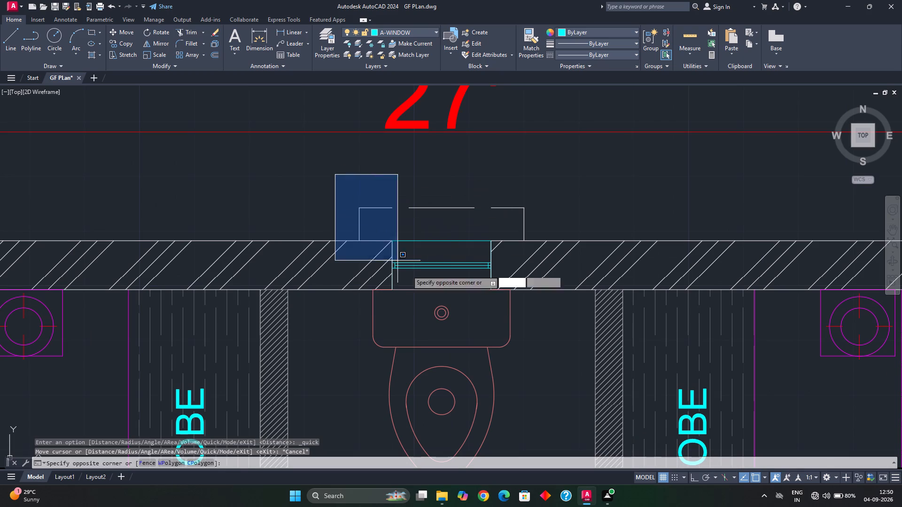
click(536, 302)
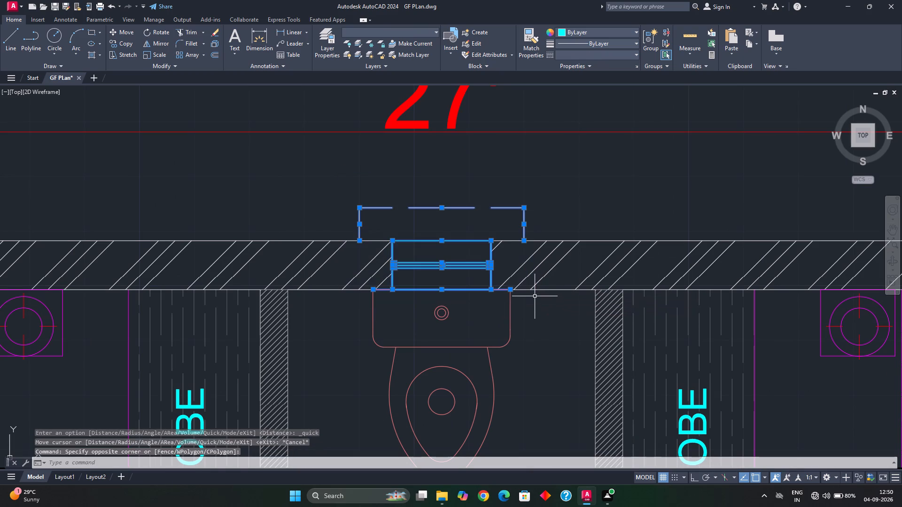
text(co)
key(space)
click(494, 288)
scroll(540, 277, down, 2)
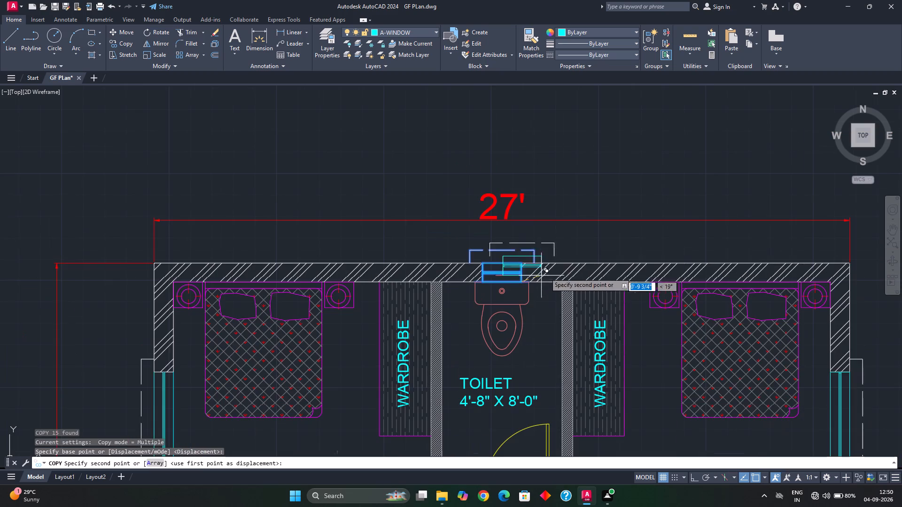
middle_drag(681, 242, 462, 283)
middle_drag(669, 281, 444, 280)
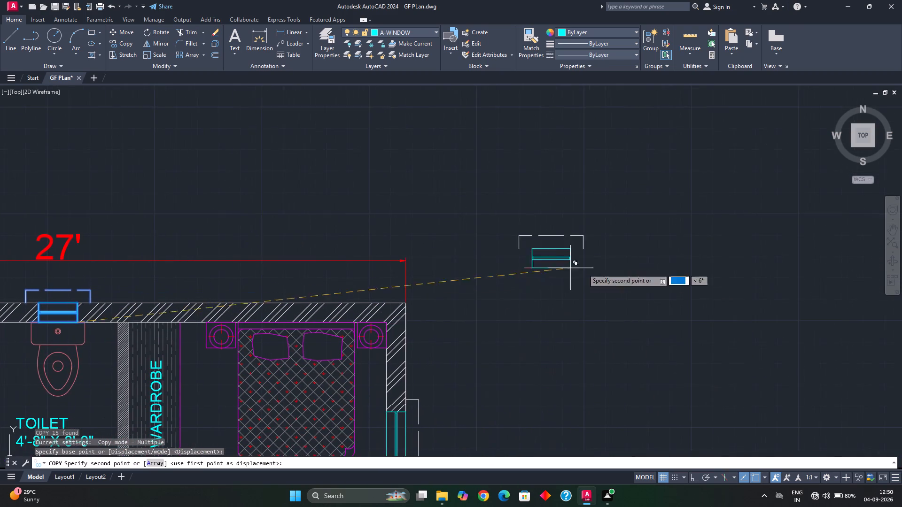
middle_drag(662, 280, 493, 284)
middle_drag(653, 300, 458, 303)
scroll(553, 313, down, 3)
middle_drag(609, 318, 585, 323)
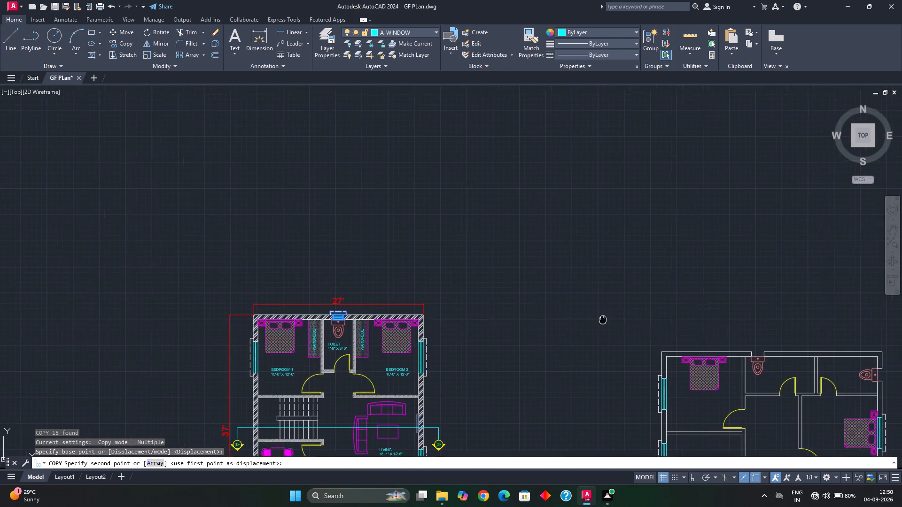
middle_drag(585, 323, 482, 308)
scroll(638, 321, up, 4)
middle_drag(646, 353, 635, 337)
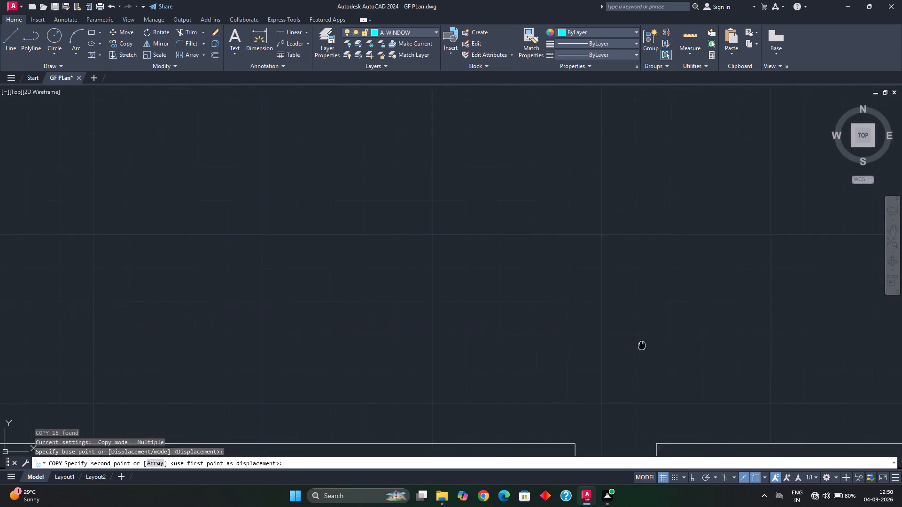
middle_drag(635, 337, 627, 313)
click(630, 328)
key(Escape)
key(Escape)
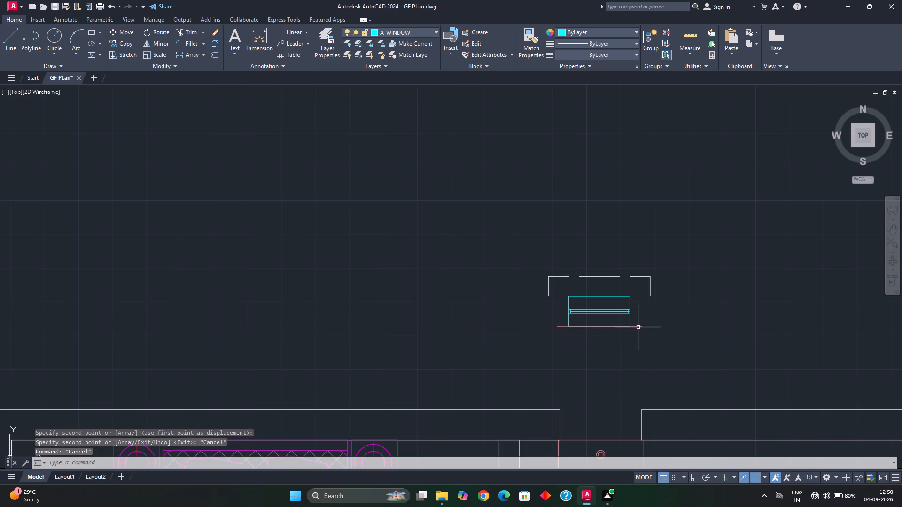
Delete the stray toilet fixture line and the white wall lines at the east and west ends of the copied window.
click(638, 328)
key(Delete)
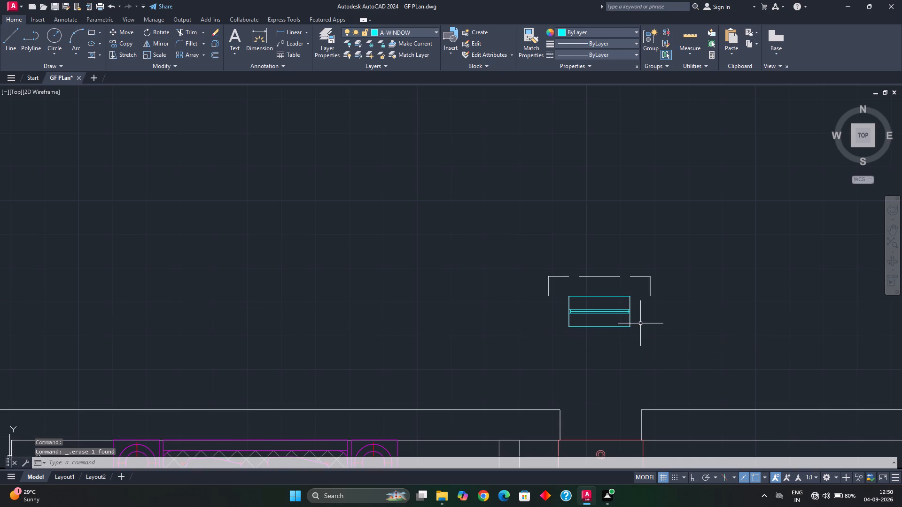
scroll(621, 335, up, 1)
middle_drag(620, 334, 616, 350)
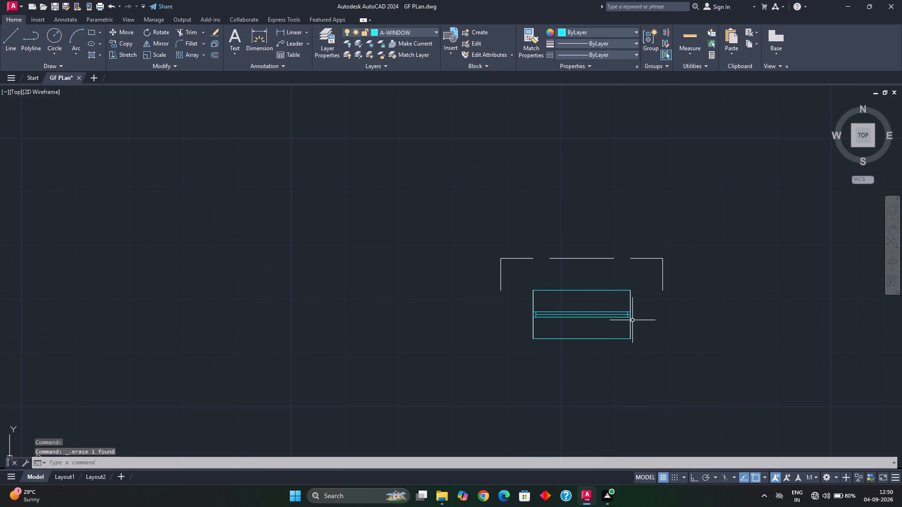
click(630, 325)
key(Delete)
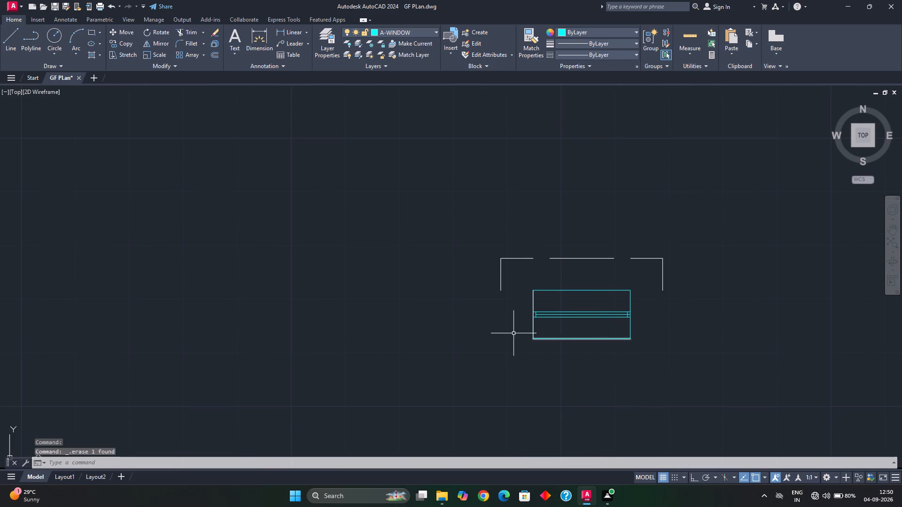
click(534, 327)
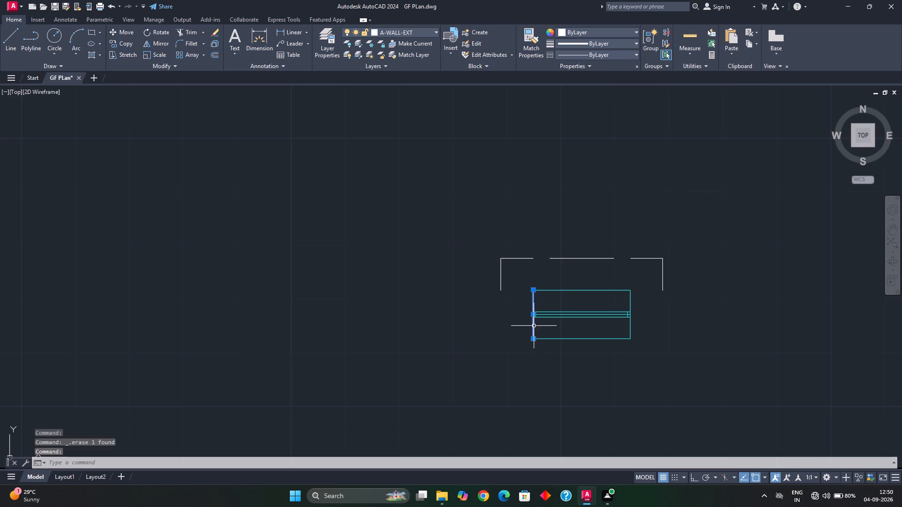
key(Delete)
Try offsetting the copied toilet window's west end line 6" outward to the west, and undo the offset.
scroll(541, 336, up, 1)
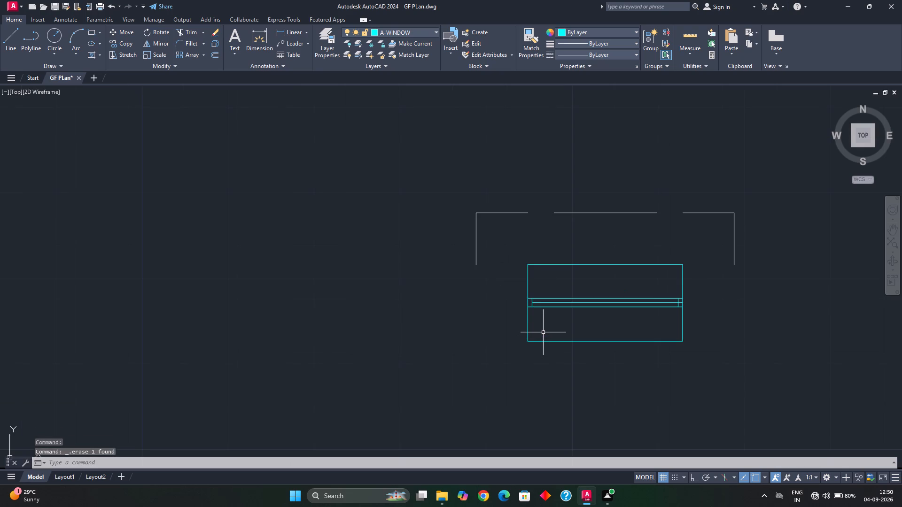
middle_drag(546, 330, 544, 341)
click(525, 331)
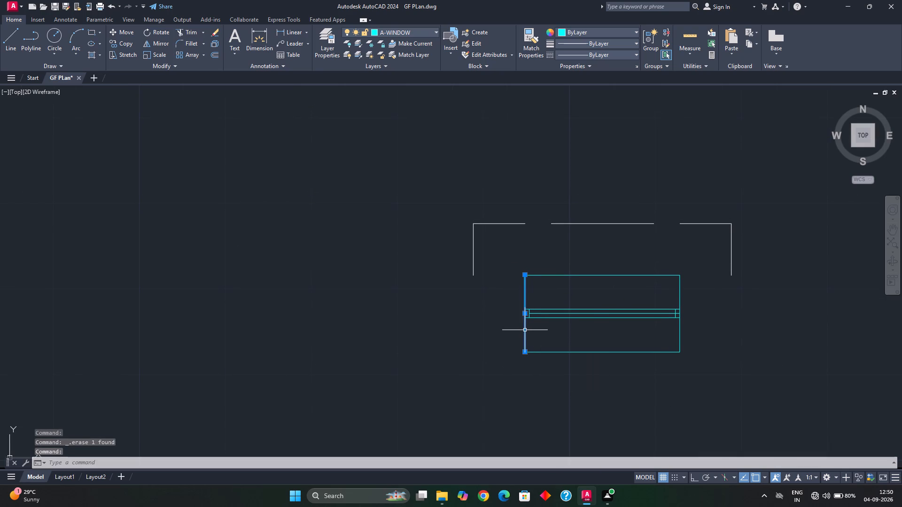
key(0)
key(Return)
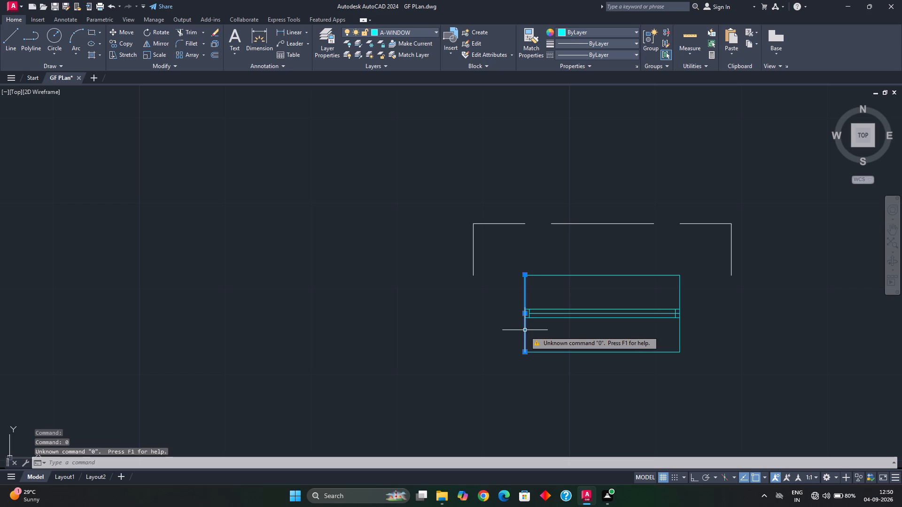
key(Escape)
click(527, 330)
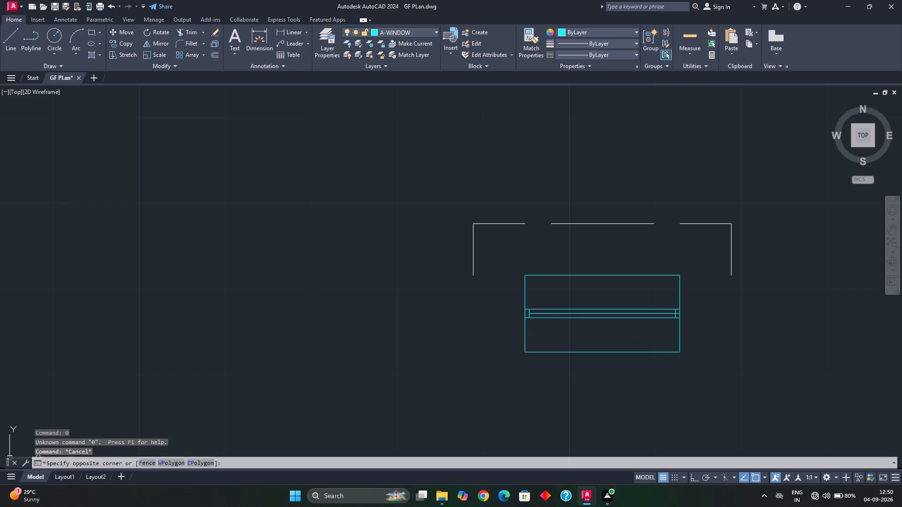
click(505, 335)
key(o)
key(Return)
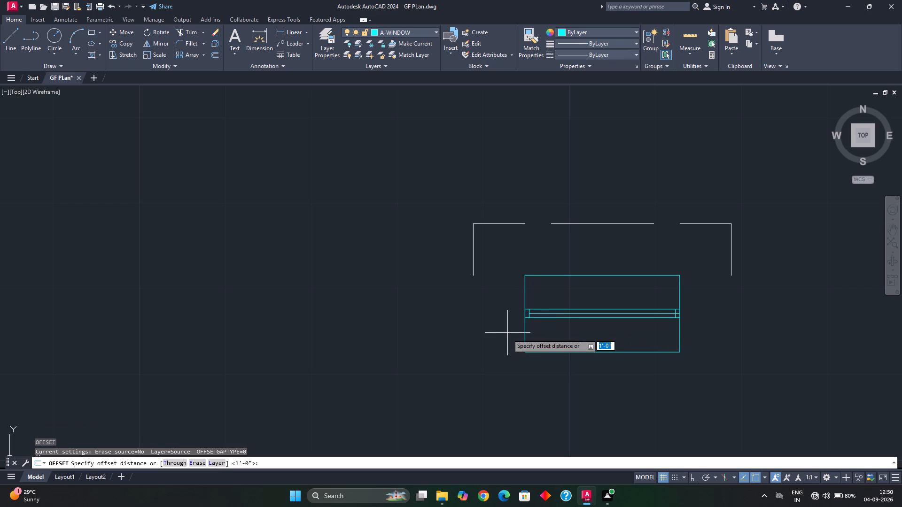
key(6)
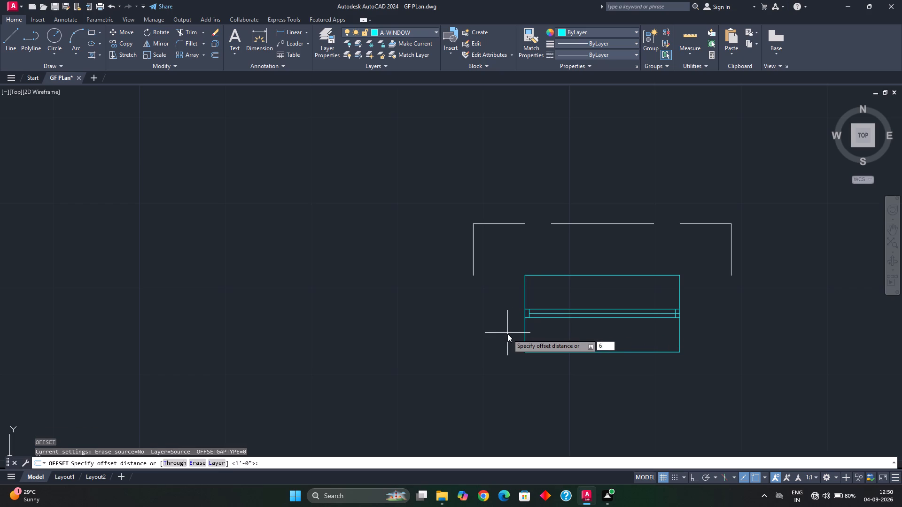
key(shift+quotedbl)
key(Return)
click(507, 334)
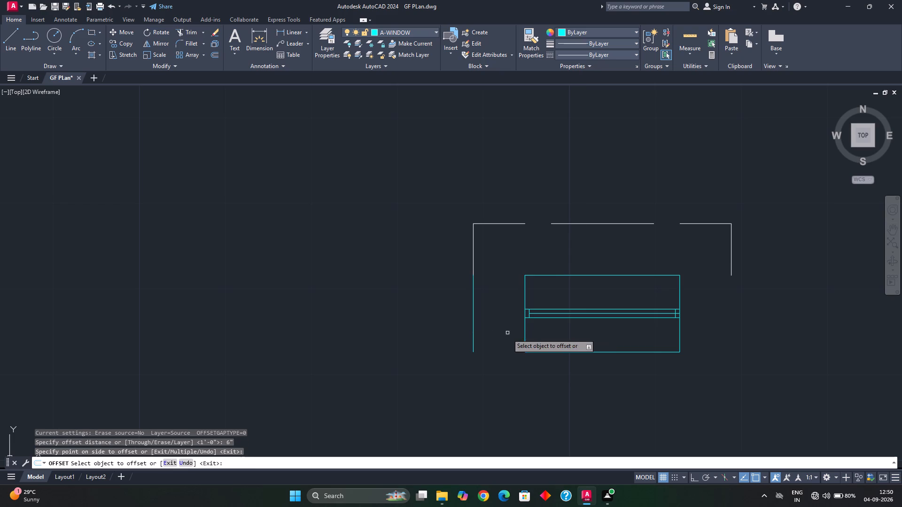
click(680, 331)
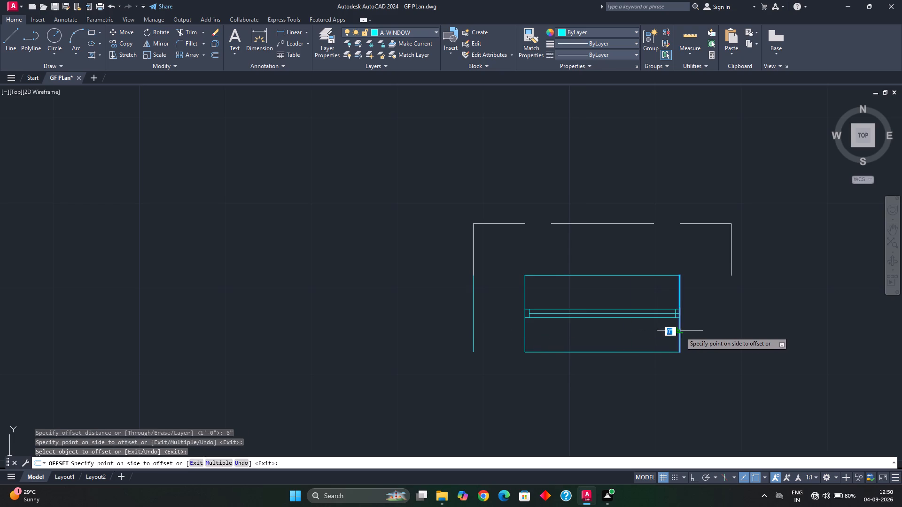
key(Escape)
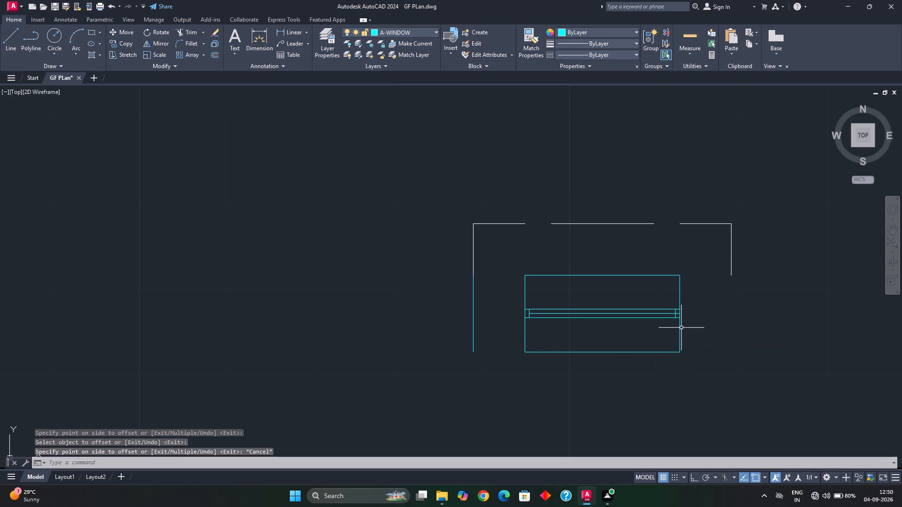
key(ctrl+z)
Offset the copied toilet window's west and east end lines 3" outward.
click(539, 332)
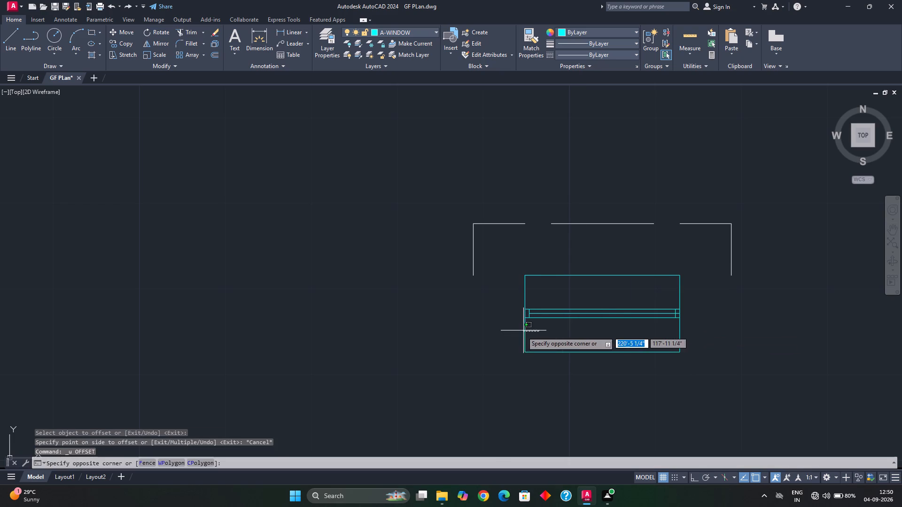
click(512, 335)
key(0)
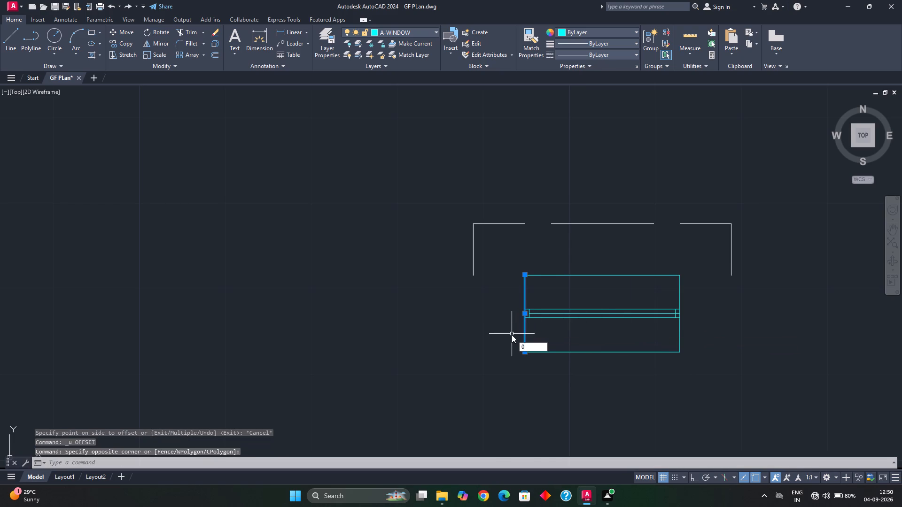
key(BackSpace)
key(p)
key(BackSpace)
key(o)
key(Return)
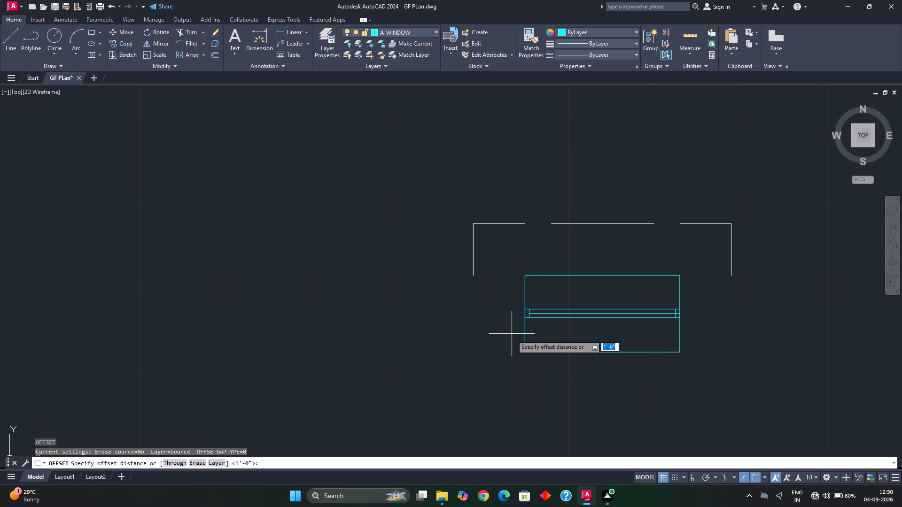
text(3")
key(Return)
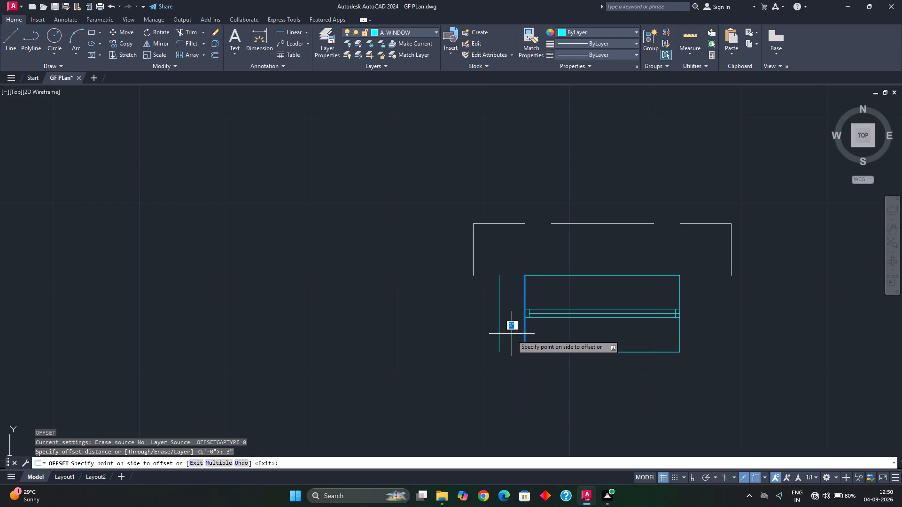
click(512, 335)
click(680, 337)
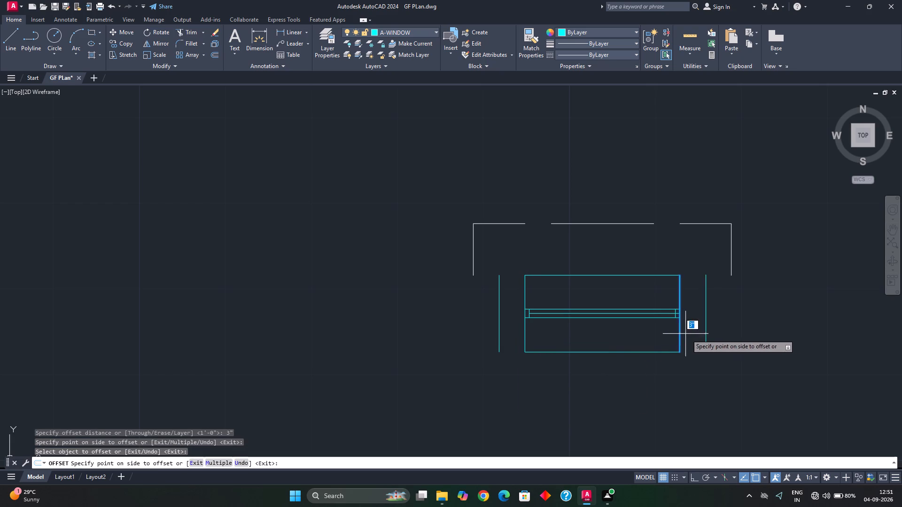
click(694, 334)
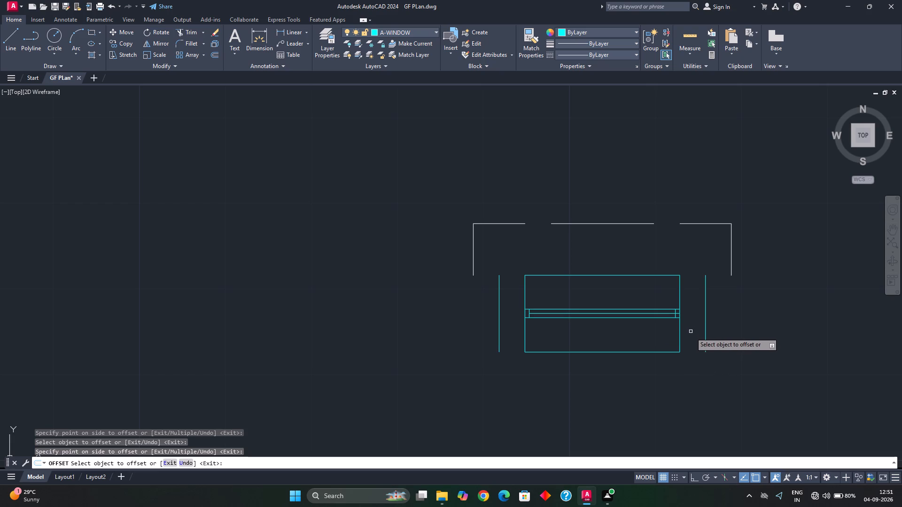
key(Escape)
Trim away the original west and east end lines above and below the copied window's glazing strip.
text(tr)
key(space)
click(684, 337)
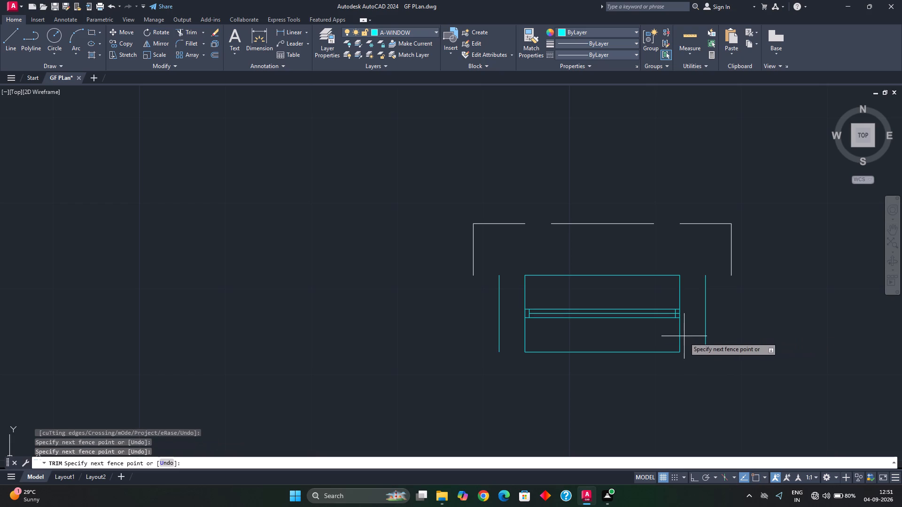
click(670, 340)
drag(682, 297, 666, 300)
drag(529, 292, 522, 294)
click(521, 297)
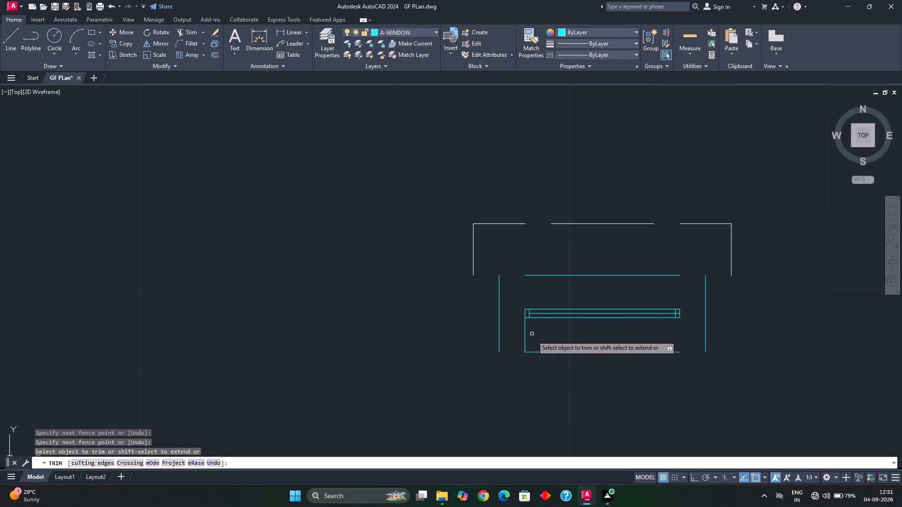
click(531, 335)
click(514, 330)
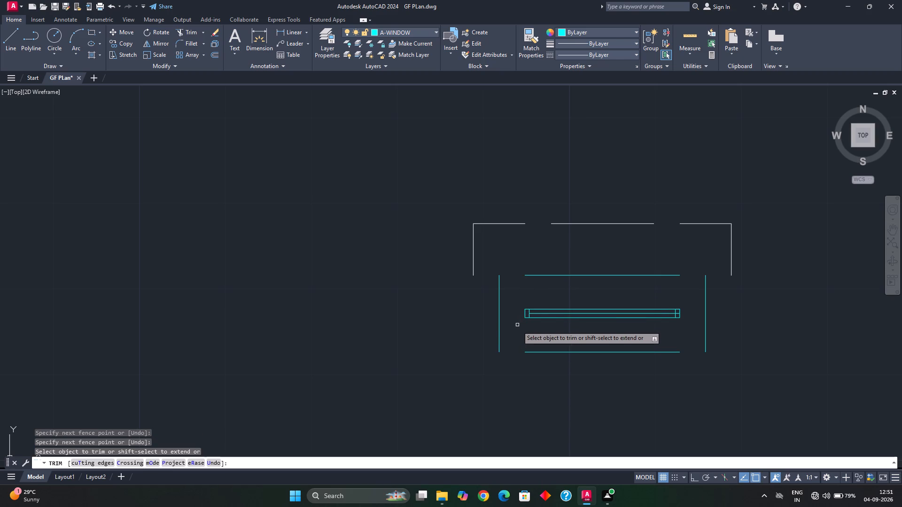
Extend the copied window's north and south edges and its glazing lines to the new west and east end lines.
shift+click(536, 275)
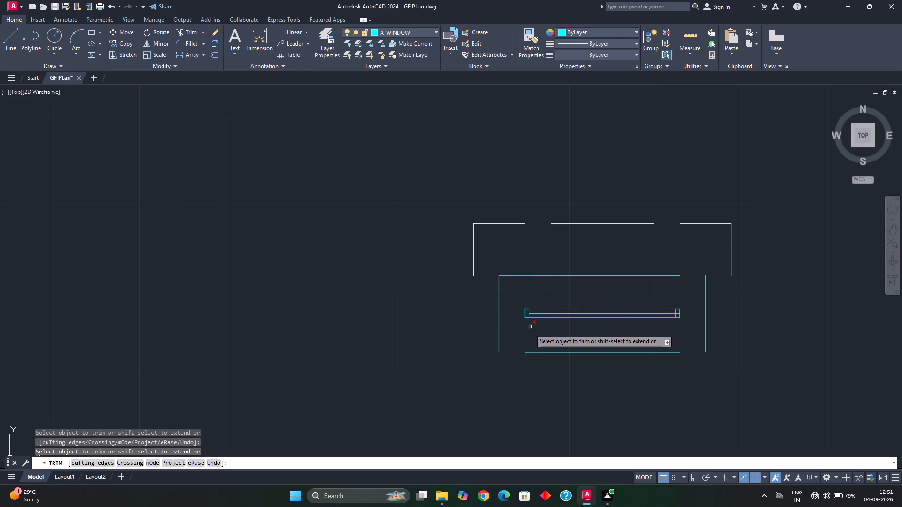
shift+click(534, 352)
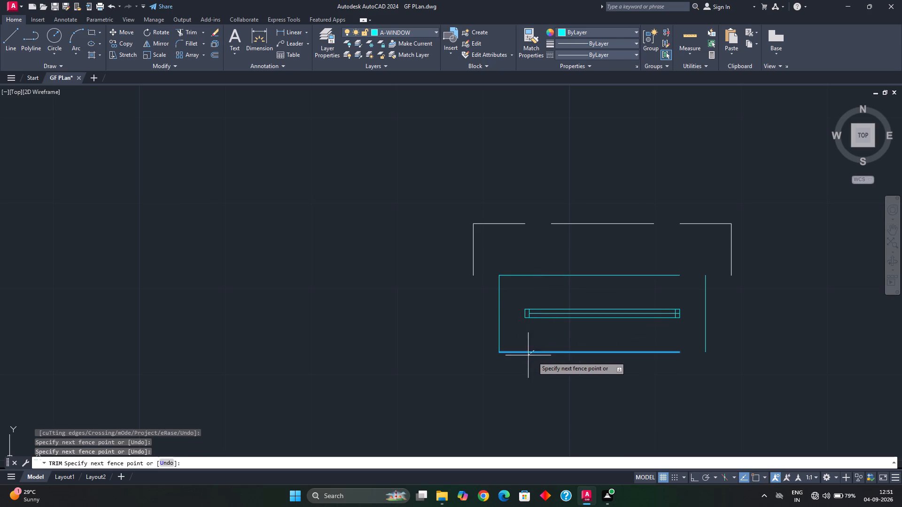
shift+click(536, 357)
shift+drag(535, 334, 535, 320)
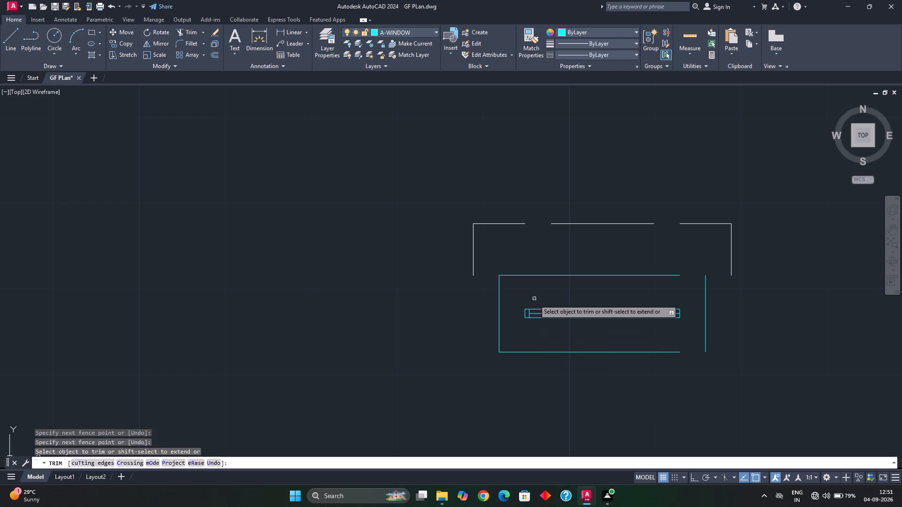
shift+drag(536, 300, 537, 339)
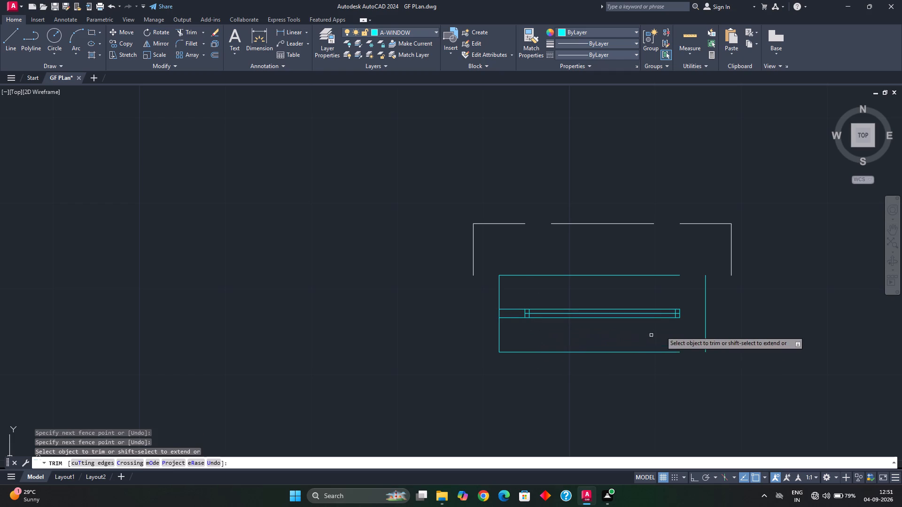
shift+drag(661, 295, 670, 344)
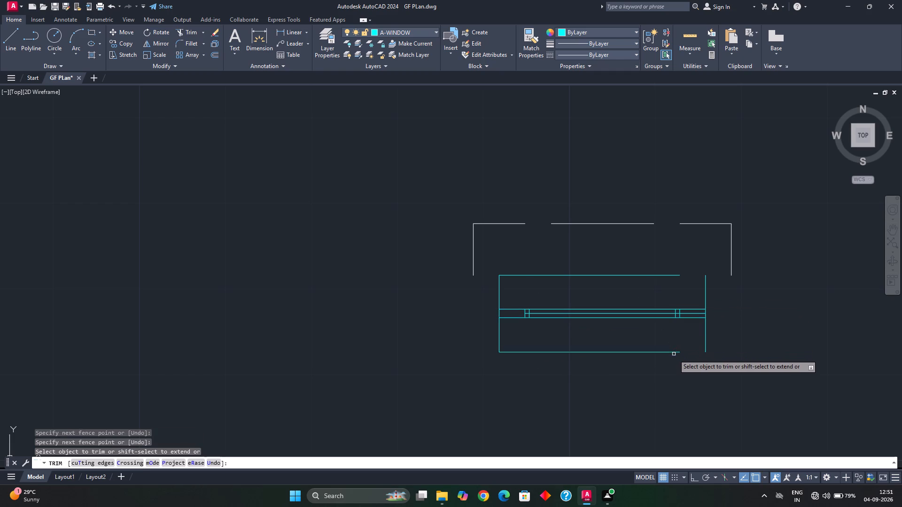
shift+click(674, 353)
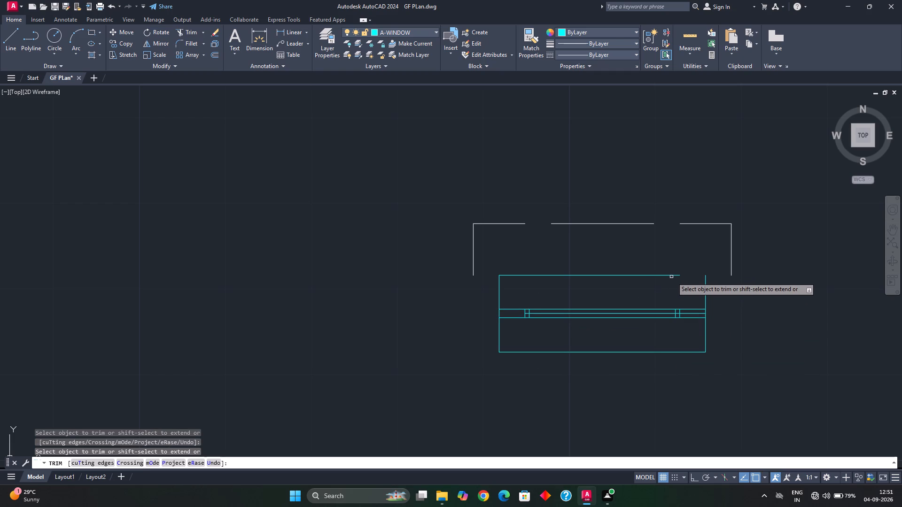
shift+click(672, 277)
scroll(524, 323, up, 2)
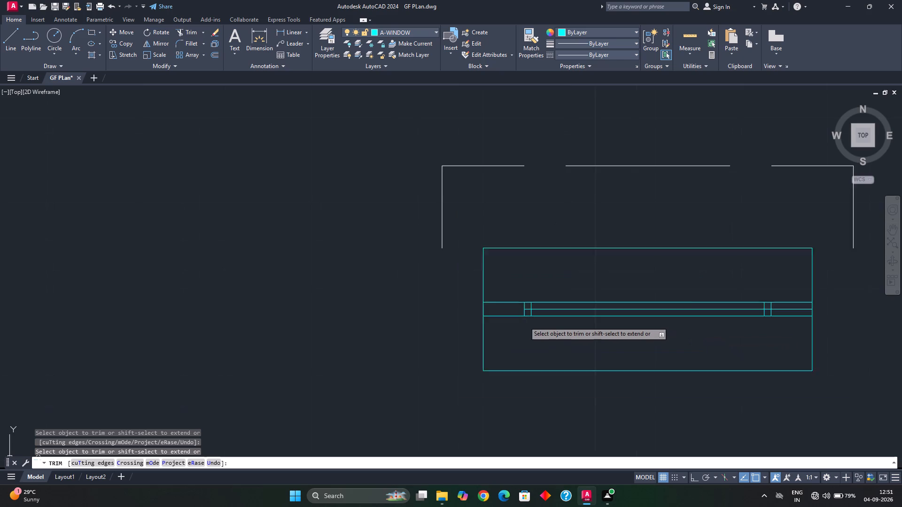
key(Escape)
key(Escape)
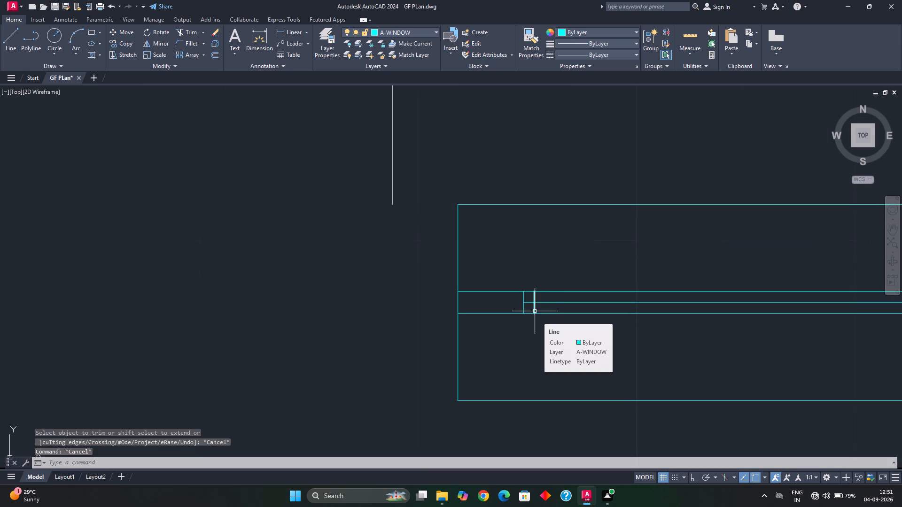
Remove the leftover old end and frame lines crossing the glazing strip at both ends, including the short centre-line stub at the west.
click(523, 309)
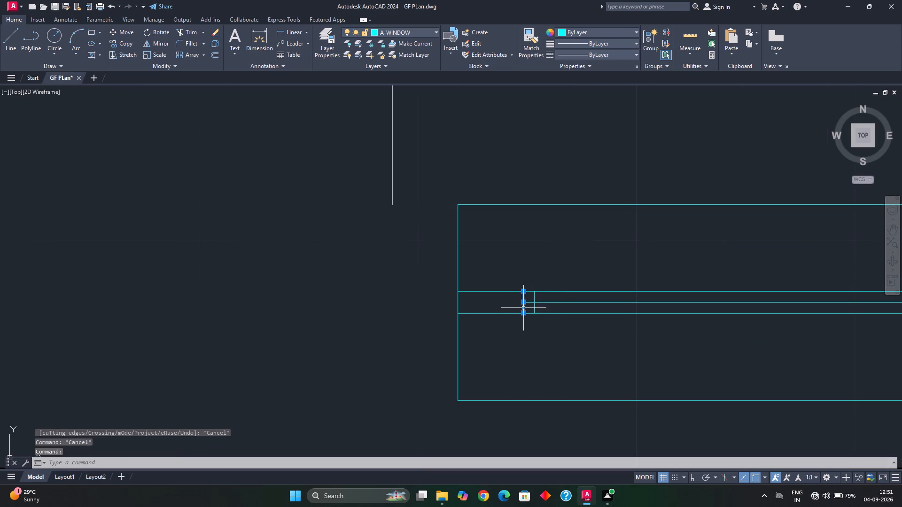
key(Delete)
text(tr)
key(space)
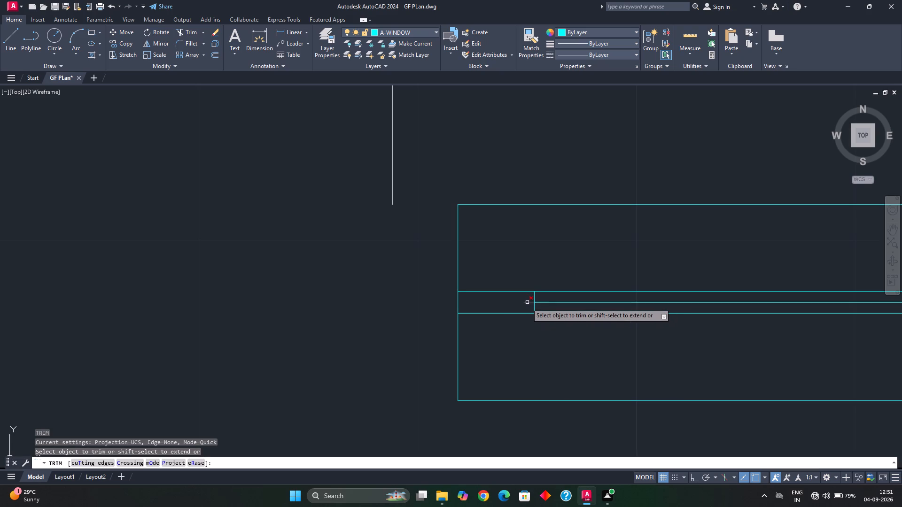
click(527, 303)
scroll(539, 318, down, 2)
middle_drag(599, 333, 485, 333)
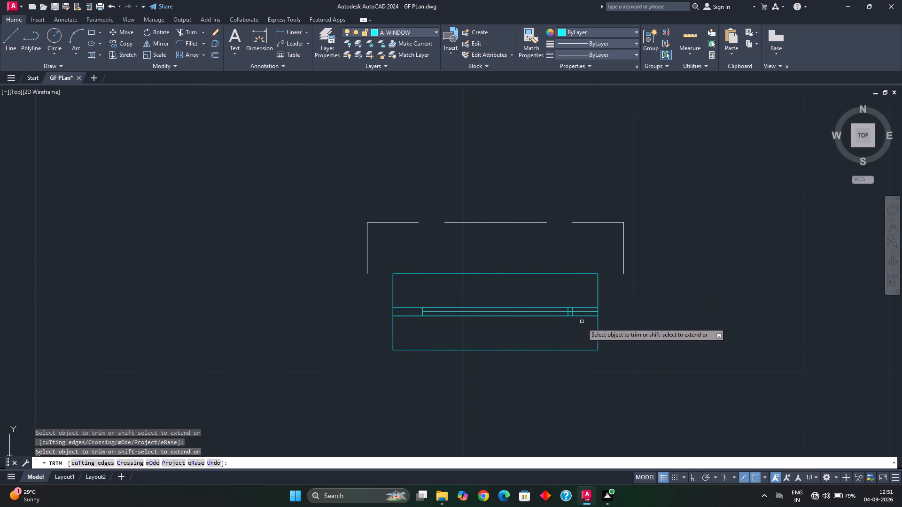
scroll(577, 319, up, 2)
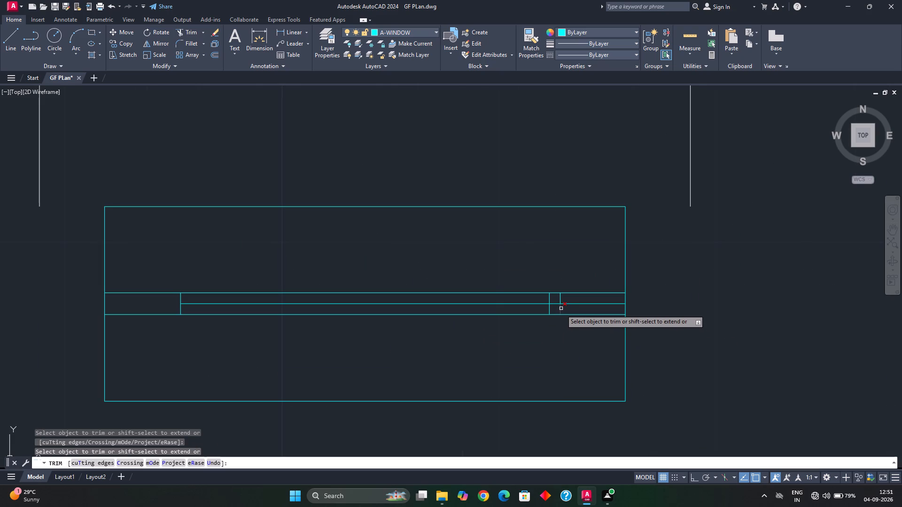
click(561, 309)
click(560, 300)
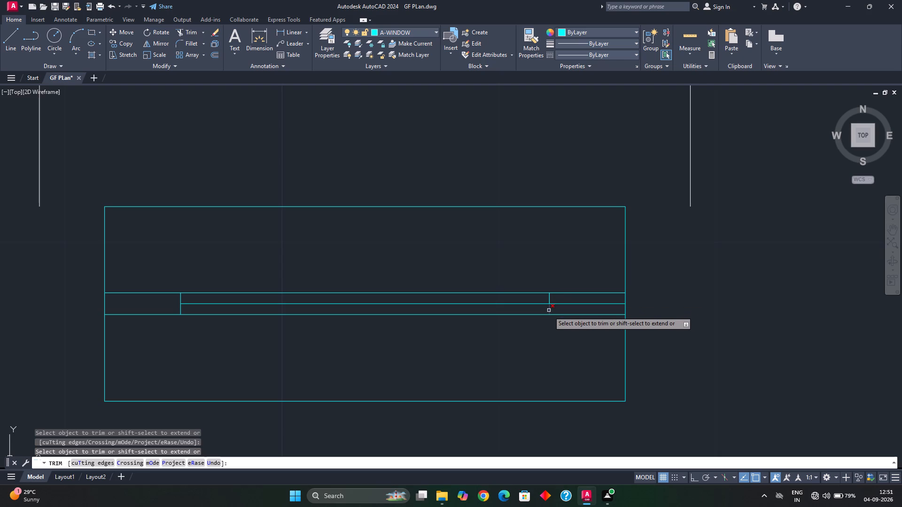
click(549, 311)
click(550, 299)
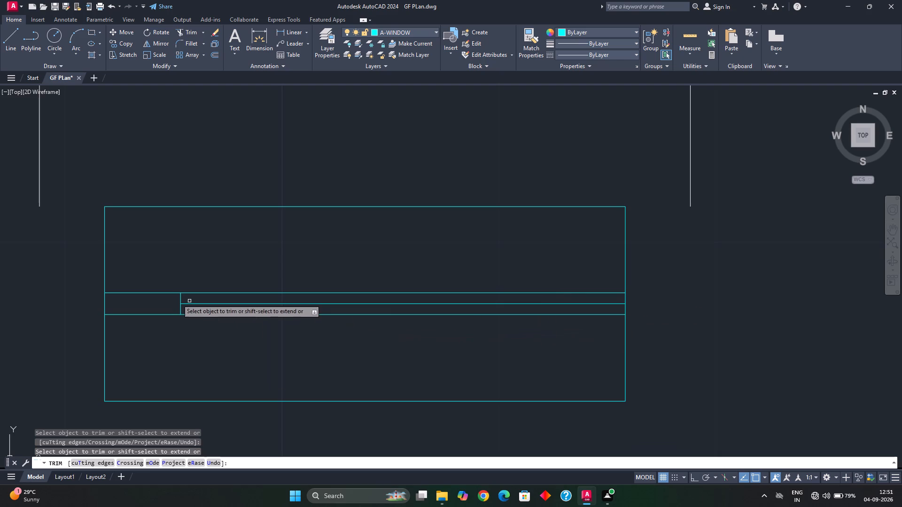
click(180, 297)
click(180, 310)
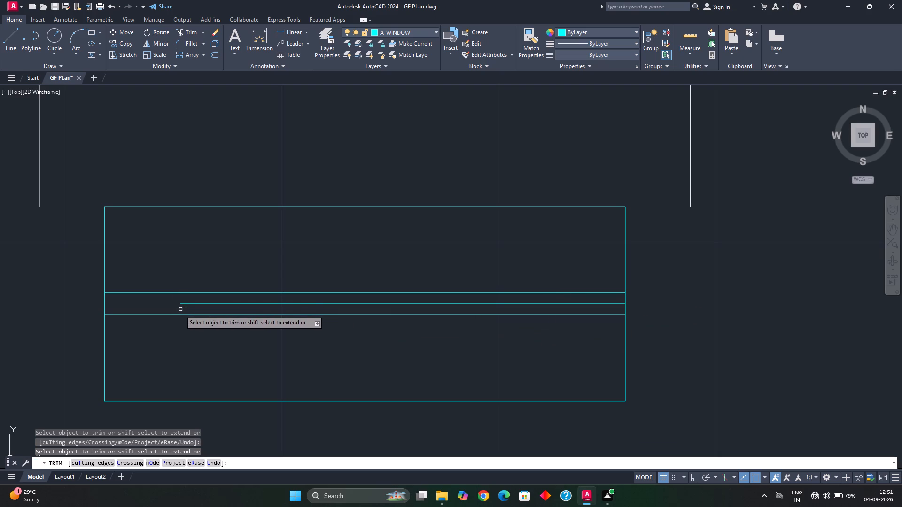
key(Escape)
Extend the glazing centre line west to the copied window's new end line.
scroll(201, 316, down, 2)
middle_drag(300, 323, 448, 324)
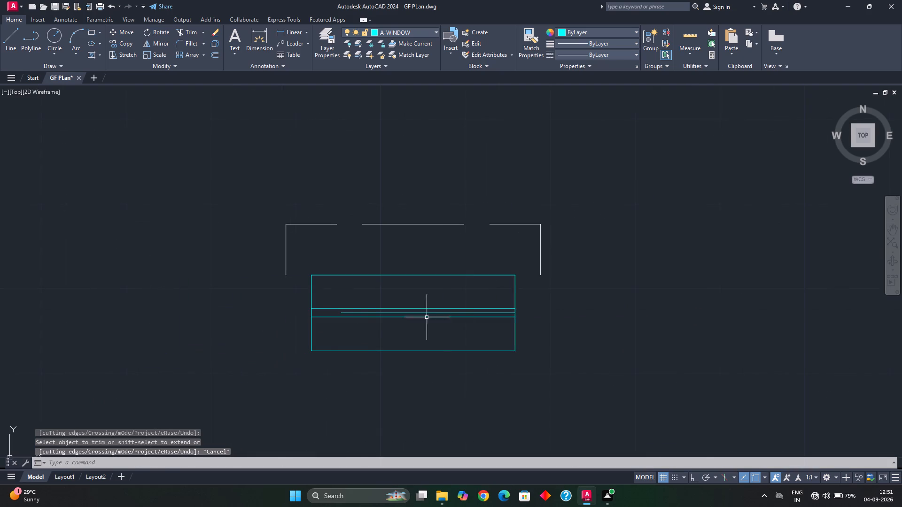
key(e)
text(x)
key(space)
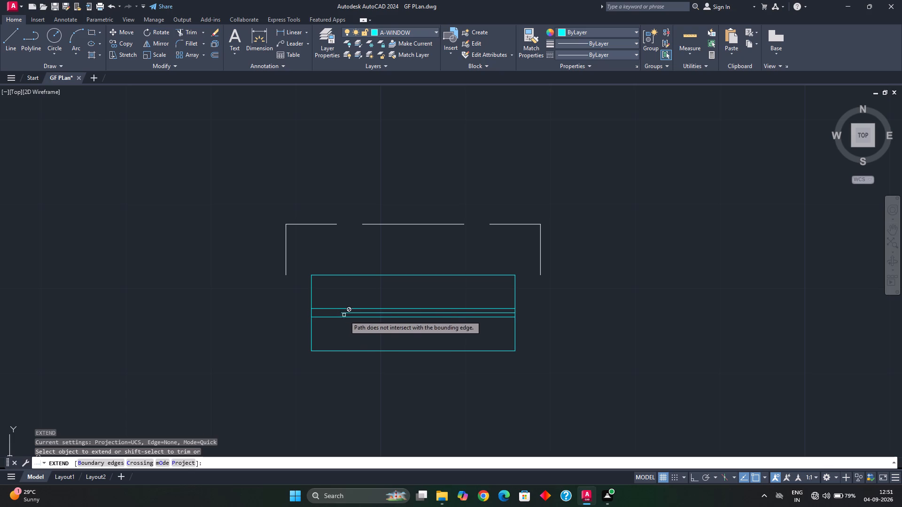
click(344, 315)
key(Escape)
Measure the end frame of the ground floor toilet window at its west jamb, and return to the copied window's west end.
scroll(351, 326, down, 2)
scroll(282, 334, down, 1)
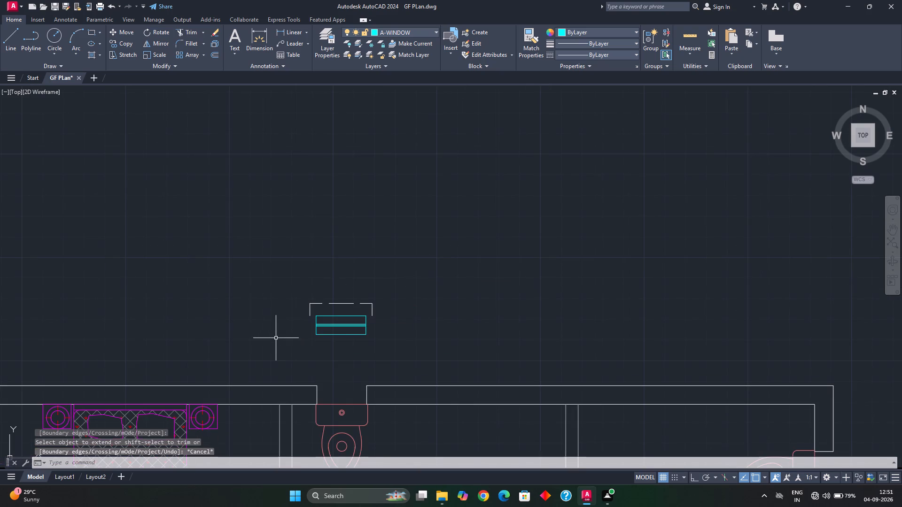
middle_drag(257, 348, 589, 301)
scroll(323, 306, down, 3)
middle_drag(178, 325, 455, 293)
scroll(193, 306, up, 1)
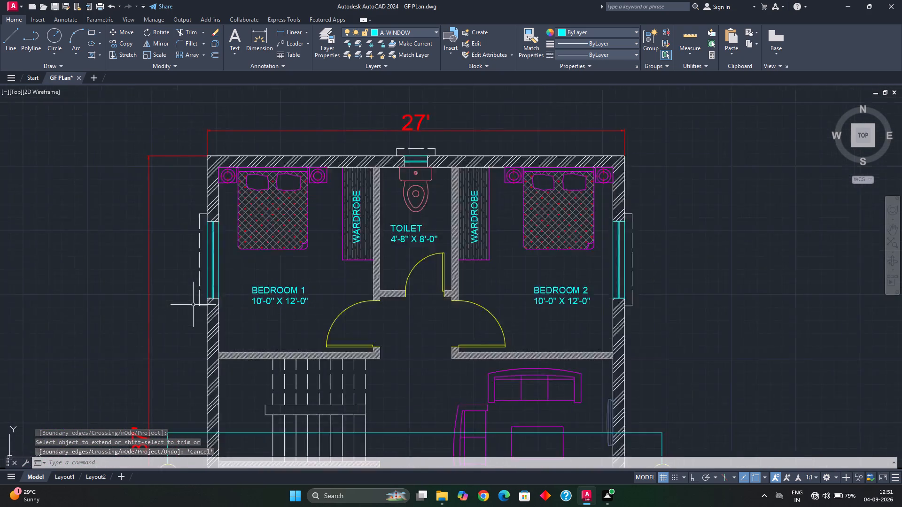
scroll(193, 306, up, 2)
middle_drag(329, 266, 255, 353)
scroll(460, 223, up, 2)
middle_drag(463, 192, 452, 235)
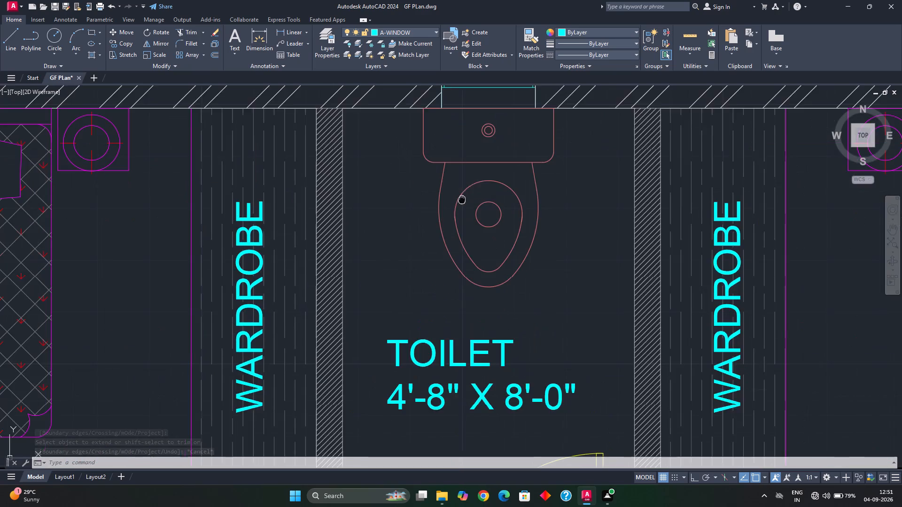
middle_drag(452, 235, 411, 359)
scroll(386, 257, up, 2)
middle_drag(386, 256, 374, 298)
scroll(365, 291, up, 3)
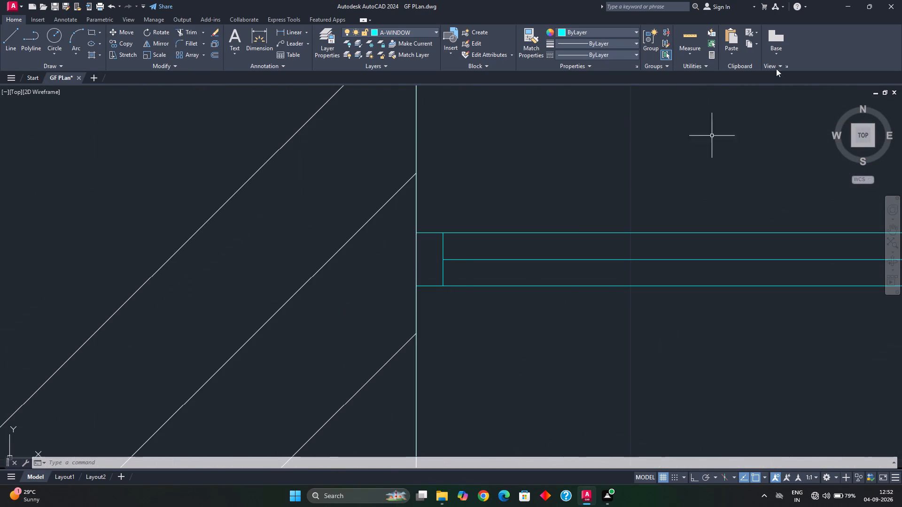
click(692, 36)
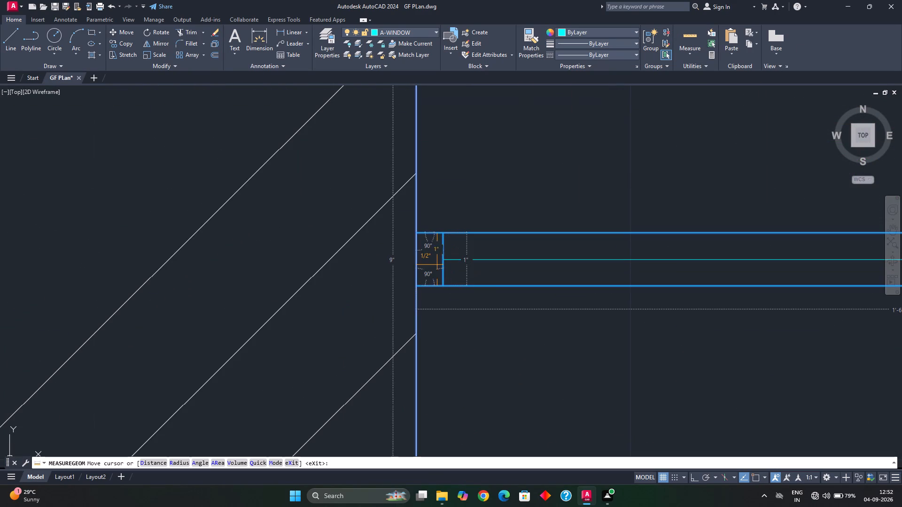
key(Escape)
scroll(442, 268, down, 6)
middle_drag(621, 292, 423, 269)
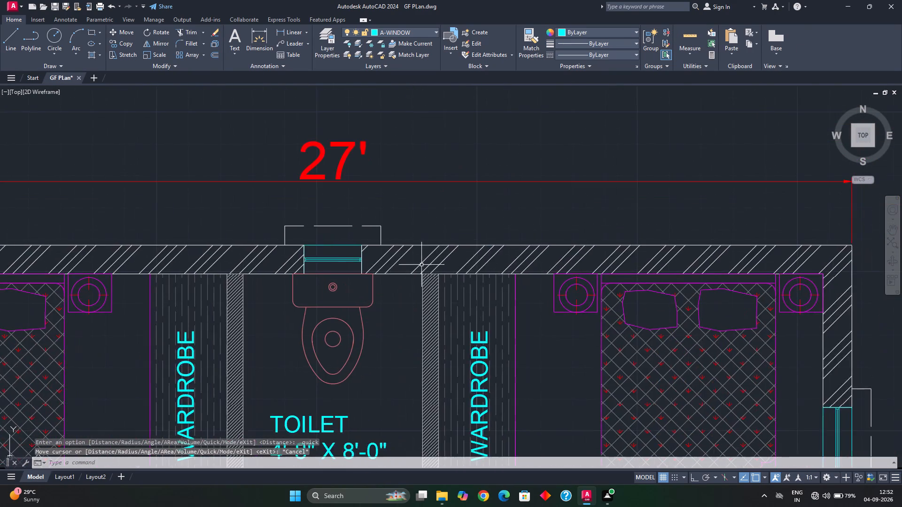
scroll(674, 268, down, 3)
middle_drag(676, 267, 408, 252)
scroll(651, 270, down, 1)
middle_drag(644, 273, 492, 219)
scroll(718, 230, up, 3)
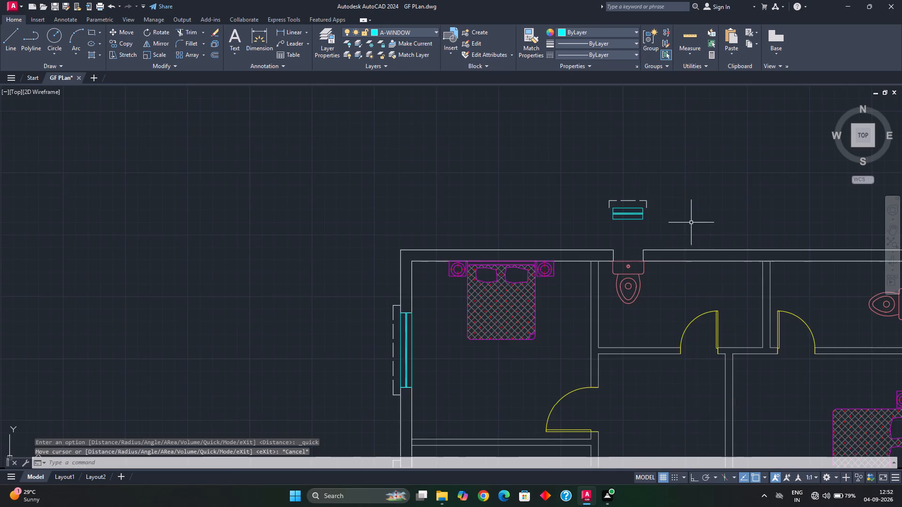
scroll(649, 215, up, 3)
scroll(581, 214, up, 4)
middle_drag(513, 292, 523, 232)
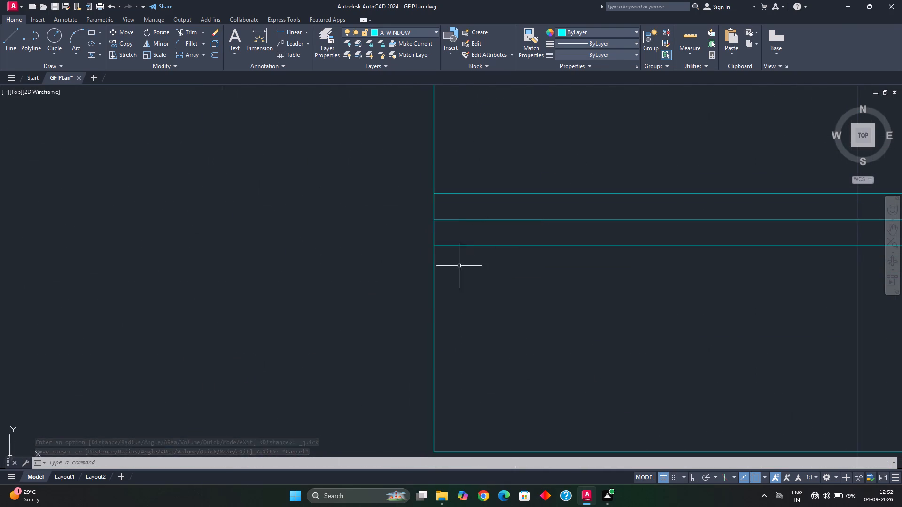
Offset the copied window's west end line 0.5" inward to form the end frame.
click(444, 286)
click(406, 296)
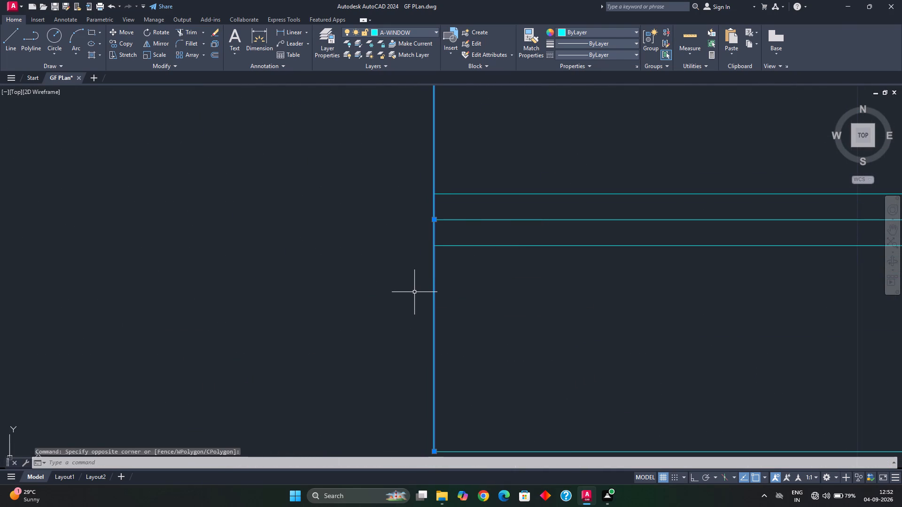
key(o)
key(Return)
text(0.5")
key(Return)
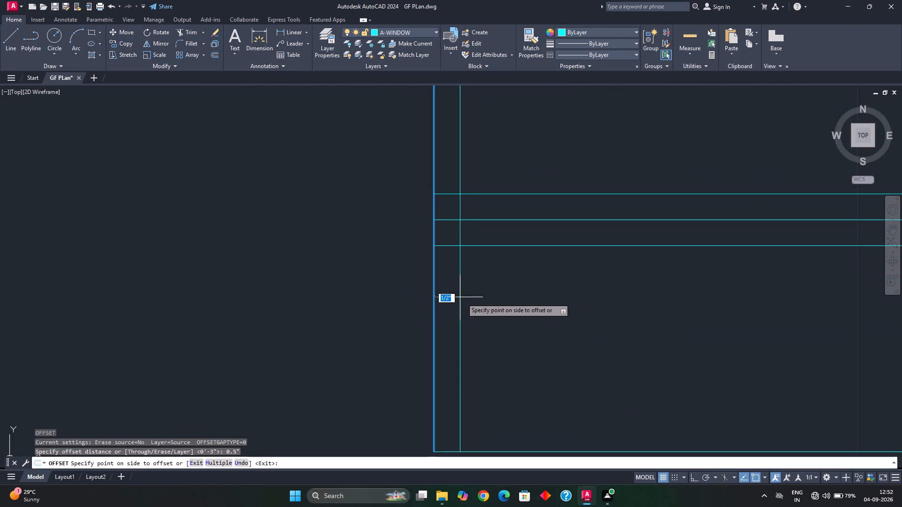
click(465, 297)
key(Escape)
Trim the new west frame line to the glazing strip and cut the glazing centre line back to it.
key(t)
key(r)
key(space)
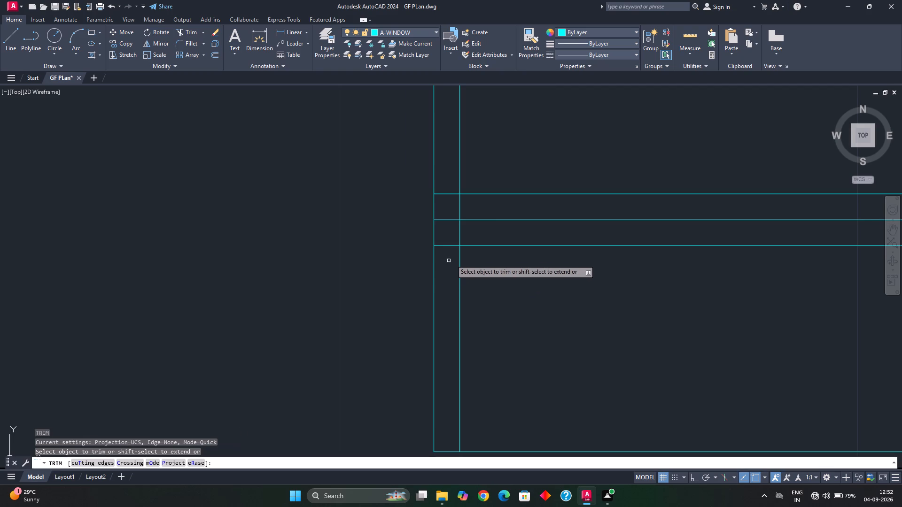
click(459, 261)
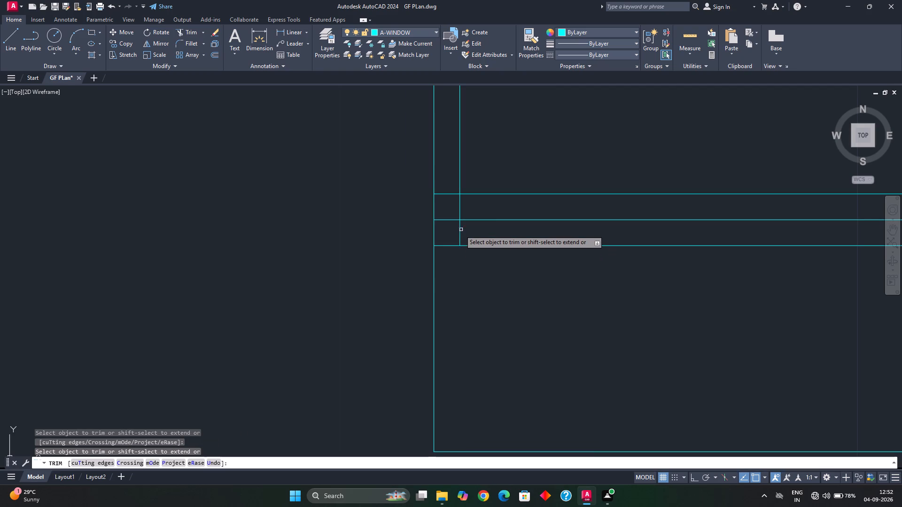
click(452, 220)
click(457, 172)
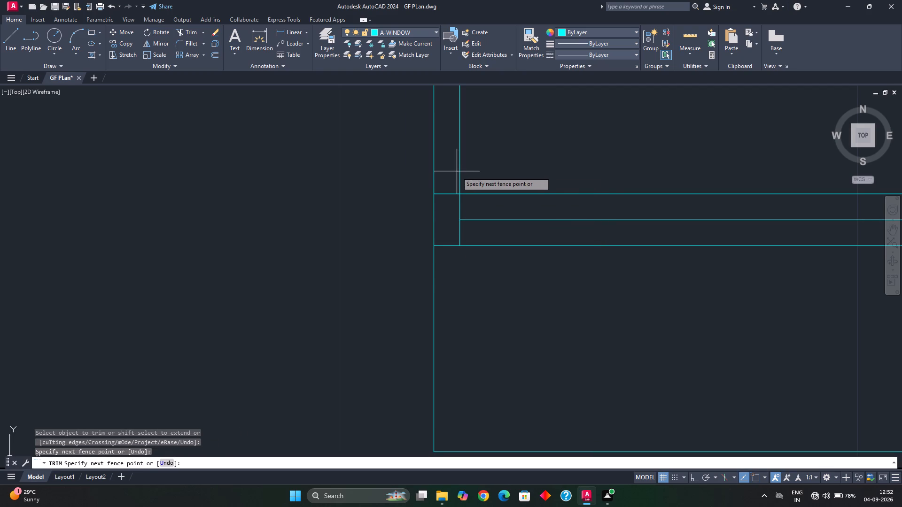
click(474, 171)
scroll(472, 175, down, 3)
scroll(543, 210, down, 1)
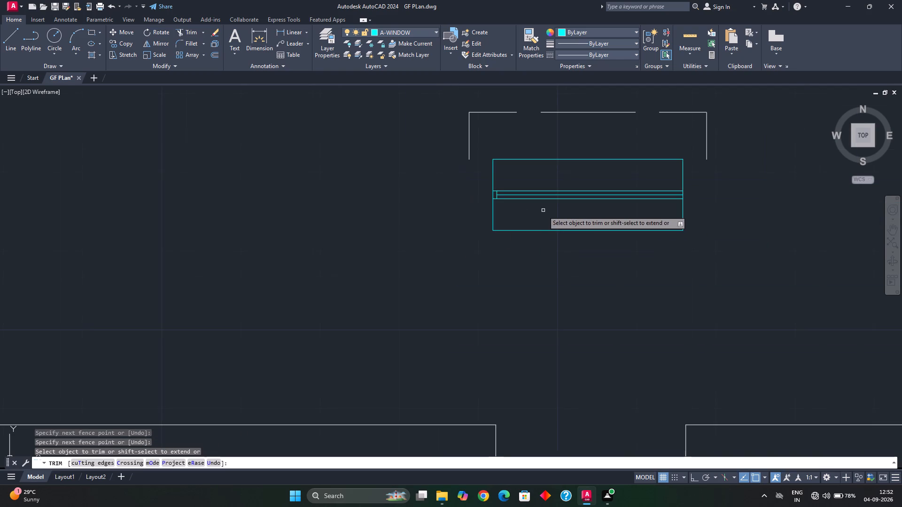
middle_drag(550, 210, 358, 203)
key(Escape)
key(Escape)
Offset the copied window's east end line 1/2" inward to form the matching end frame.
click(496, 211)
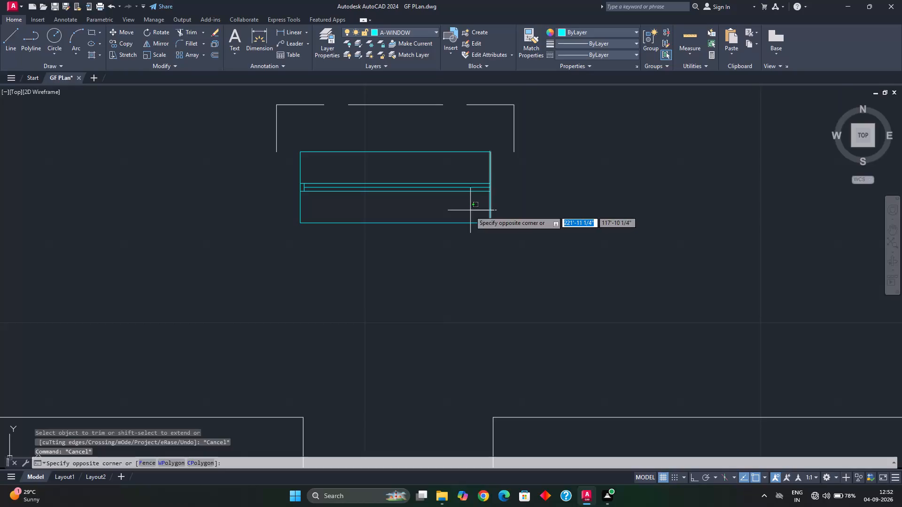
click(469, 212)
key(o)
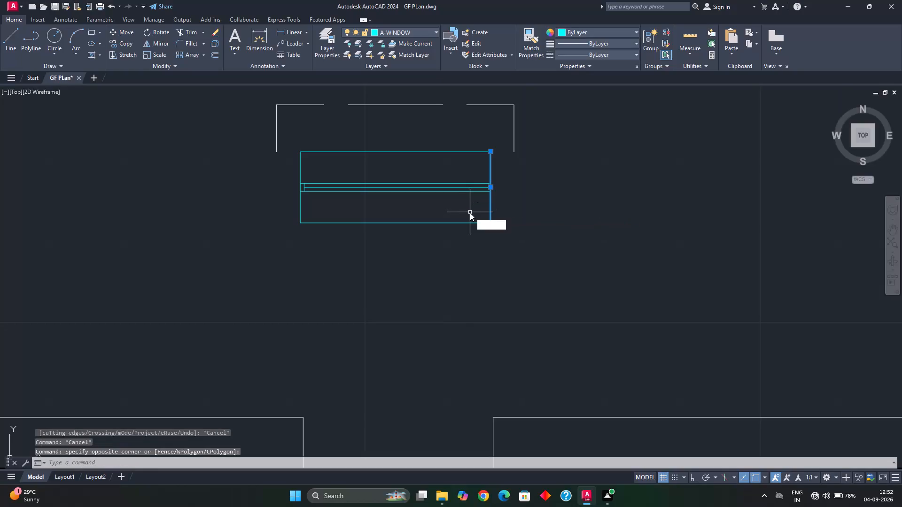
key(Return)
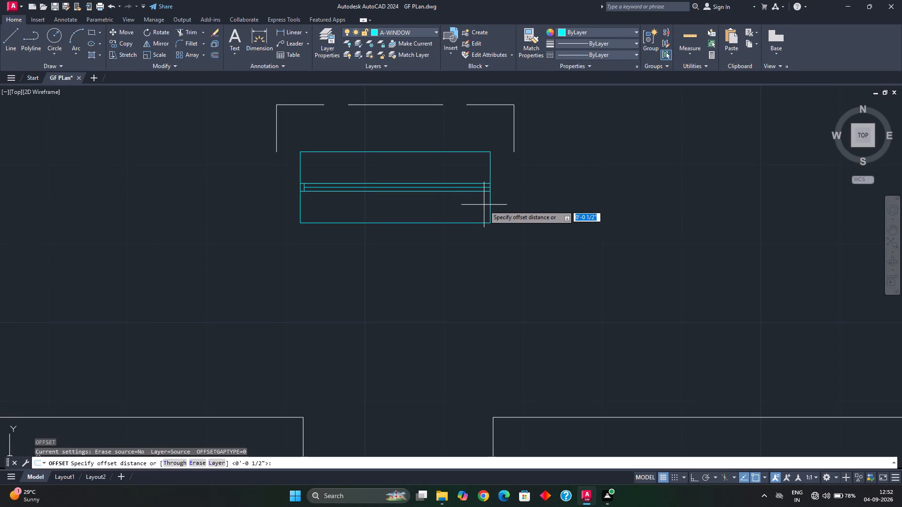
key(Return)
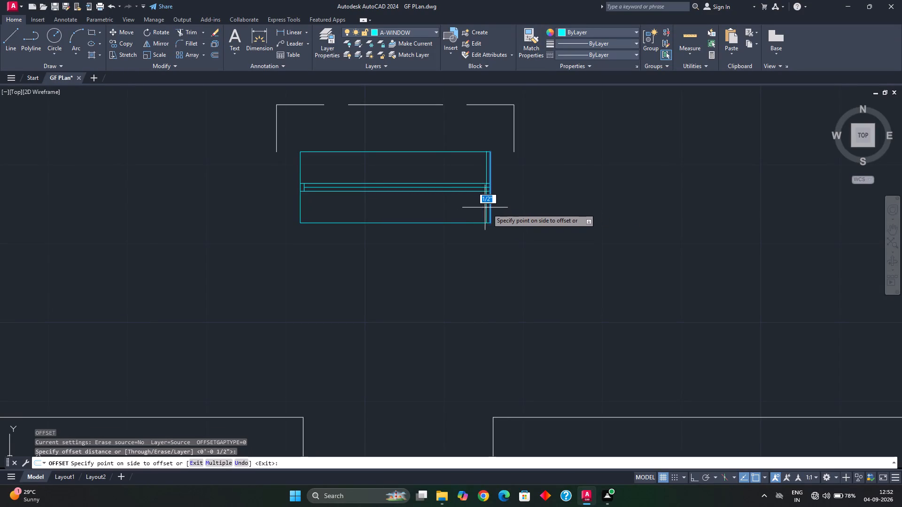
click(483, 205)
key(Escape)
Trim the east frame line to the glazing strip and remove the centre-line stub beyond it.
scroll(486, 193, up, 3)
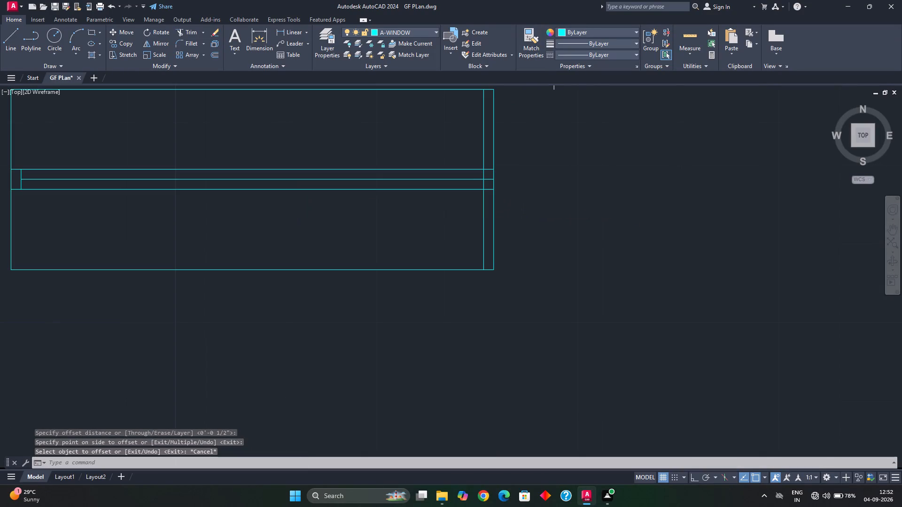
text(tr)
key(space)
click(486, 201)
click(463, 223)
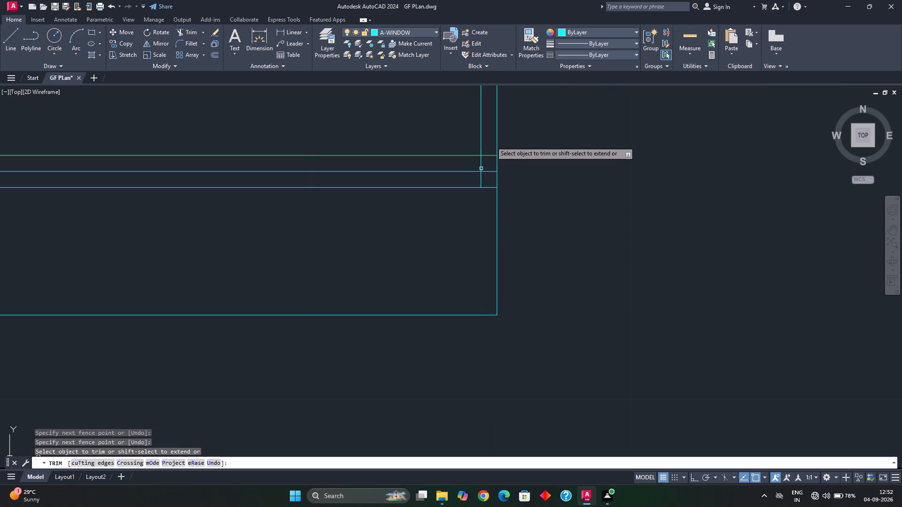
click(488, 130)
click(460, 142)
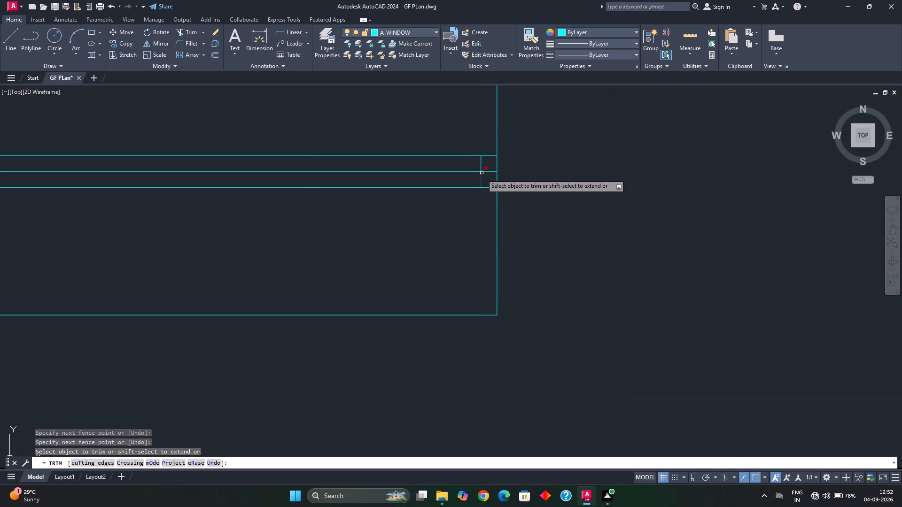
click(488, 172)
key(Escape)
Measure the copied window's width and the span and depth of the dashed outline on its north side.
scroll(497, 156, down, 2)
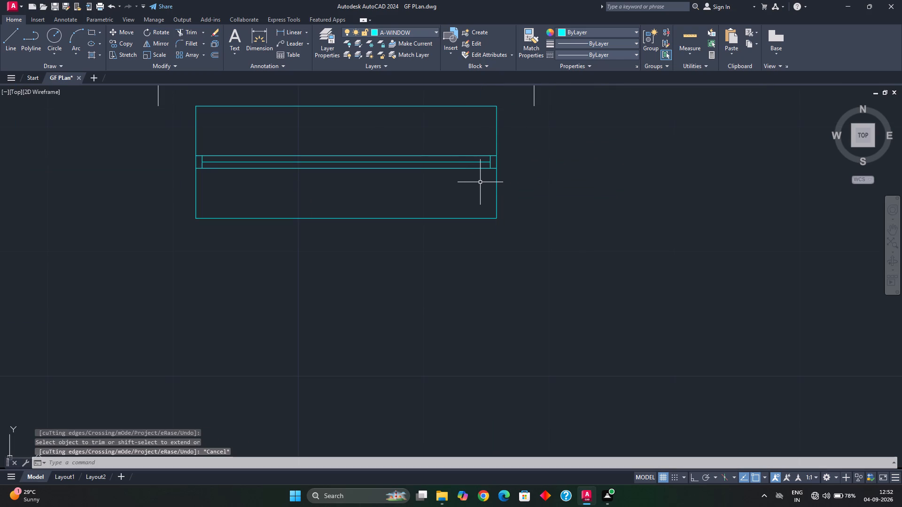
middle_drag(479, 178, 526, 229)
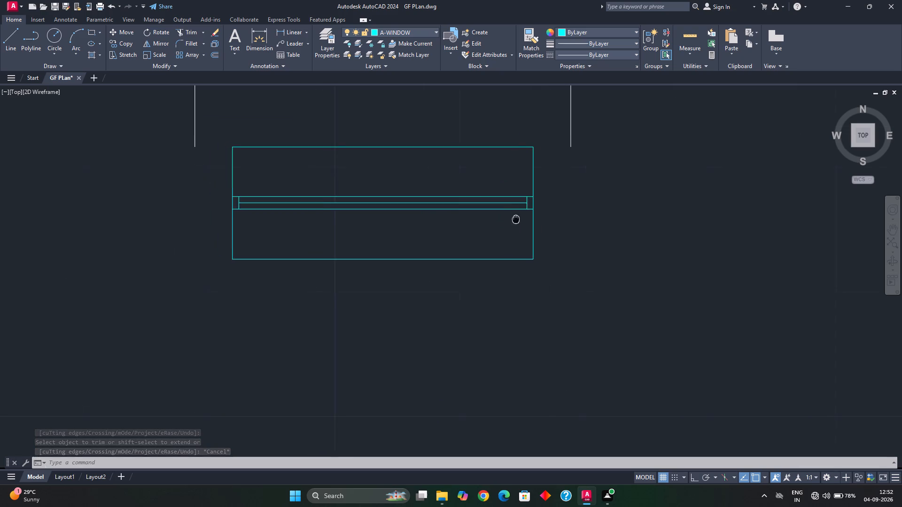
middle_drag(526, 229, 537, 241)
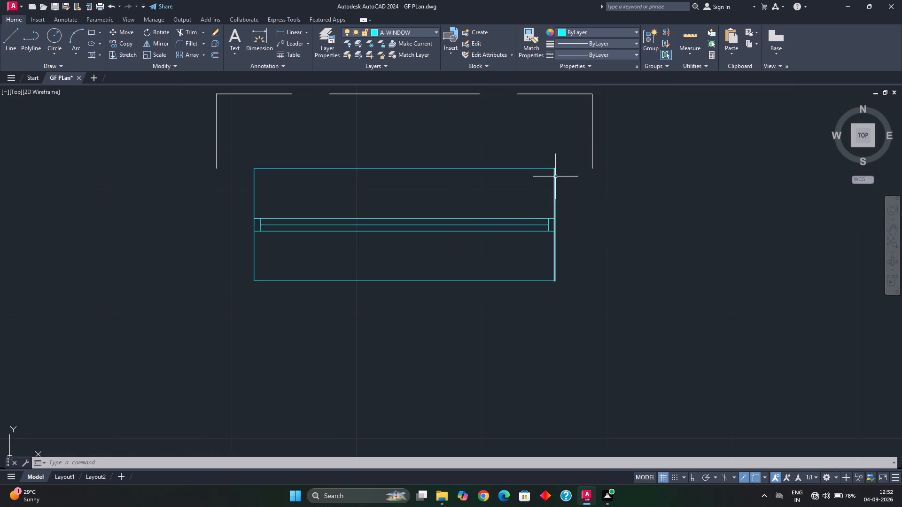
middle_drag(546, 125, 553, 177)
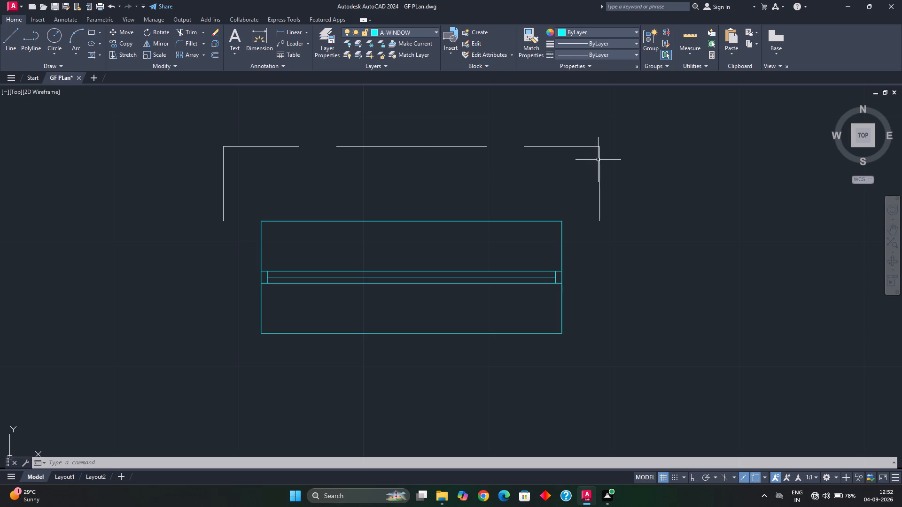
click(689, 38)
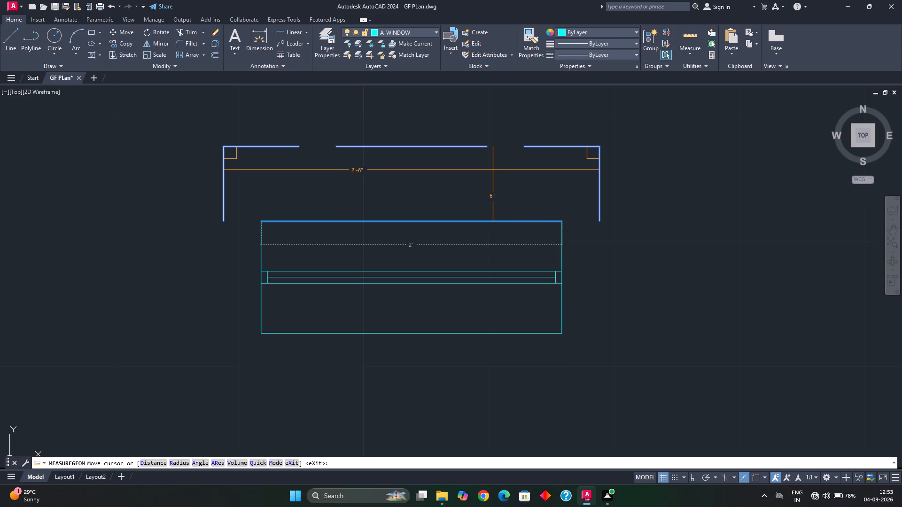
key(Escape)
key(Escape)
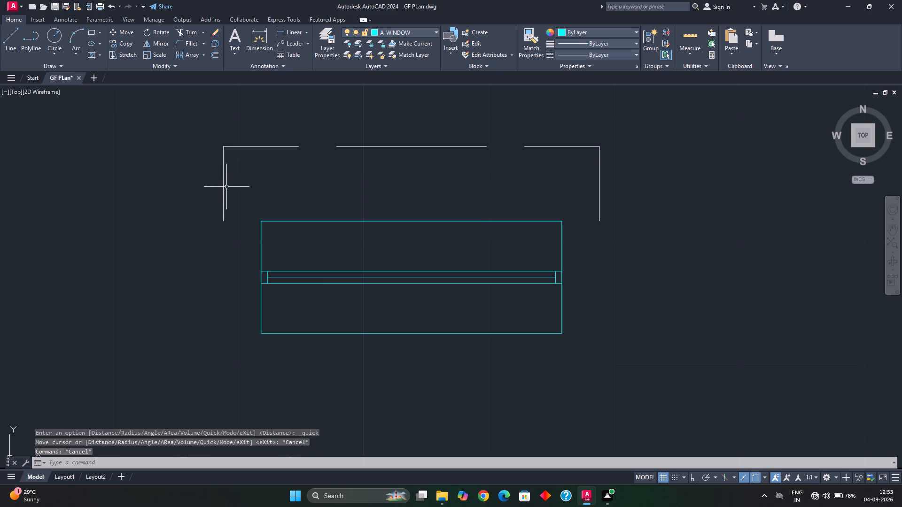
Offset the west and east end lines of the window's dashed outline 3" outward.
click(223, 188)
key(o)
key(Return)
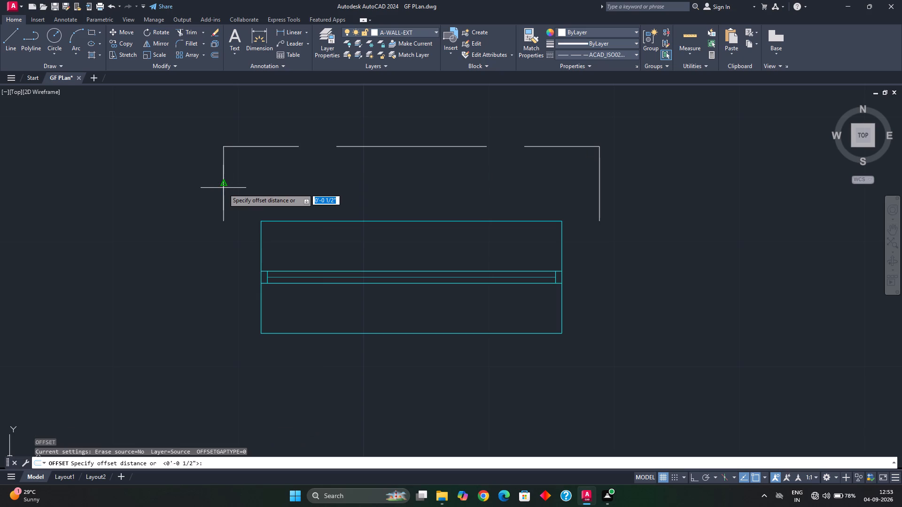
text(3")
key(Return)
click(223, 188)
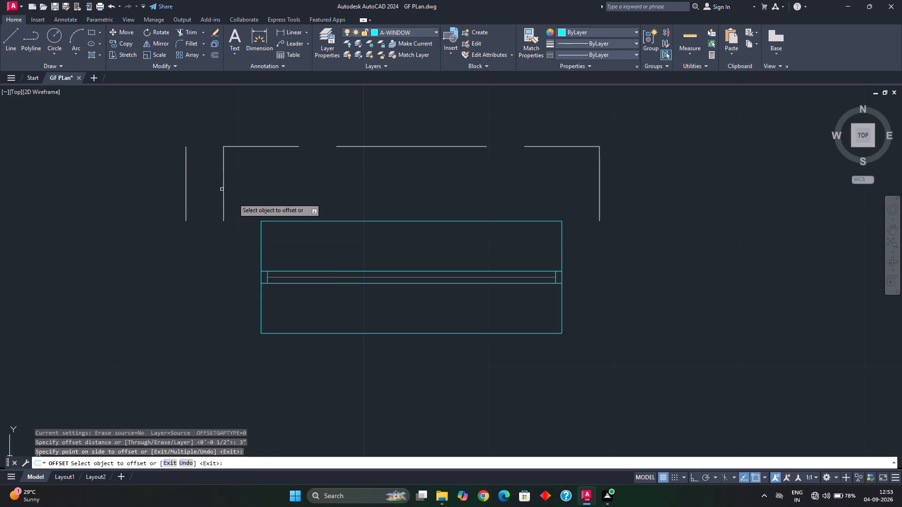
click(599, 186)
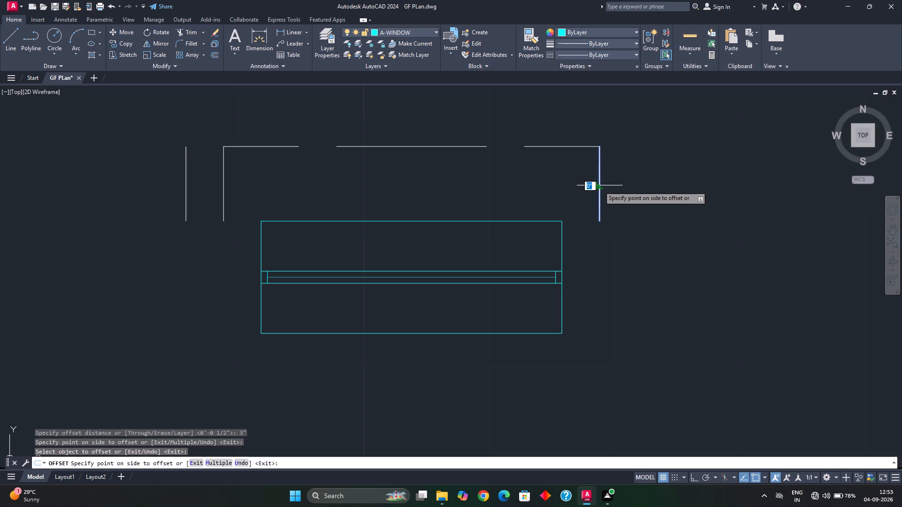
click(607, 185)
key(Escape)
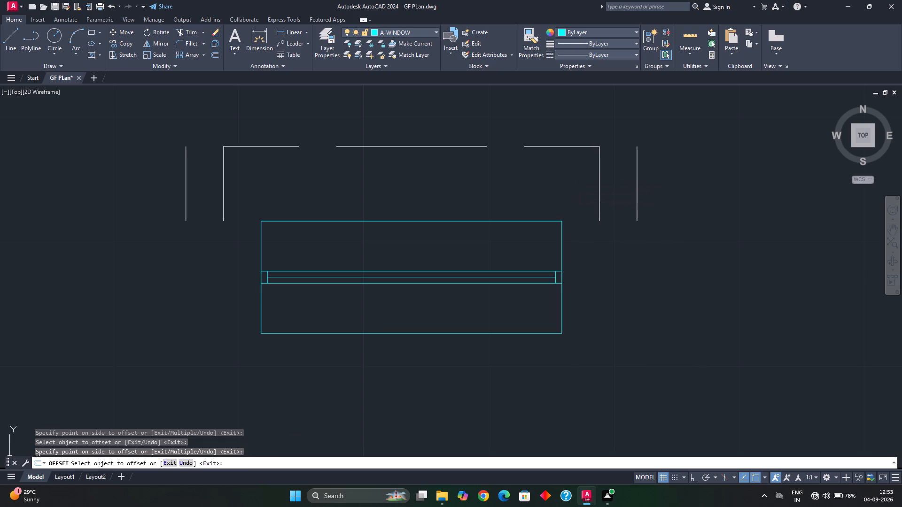
key(Escape)
Erase the dashed outline's original inner end lines on the east and west sides.
click(603, 177)
click(576, 183)
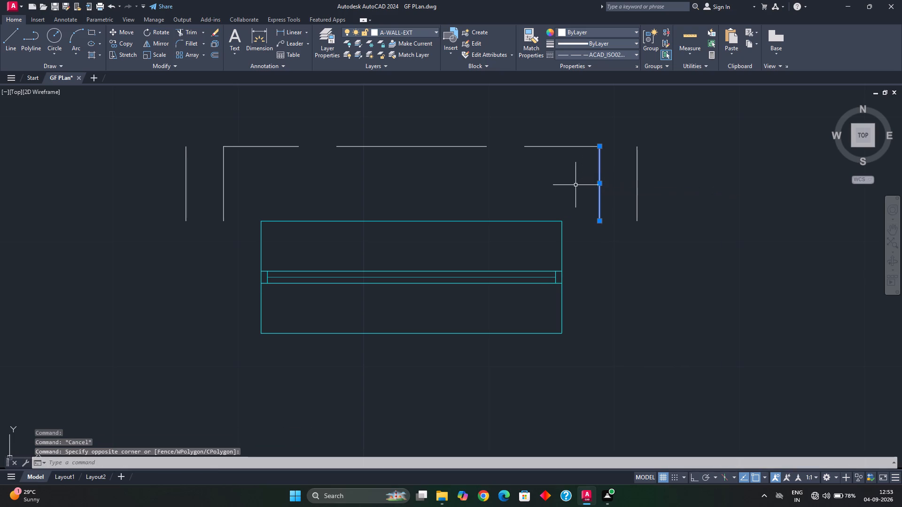
key(Delete)
click(229, 187)
click(212, 192)
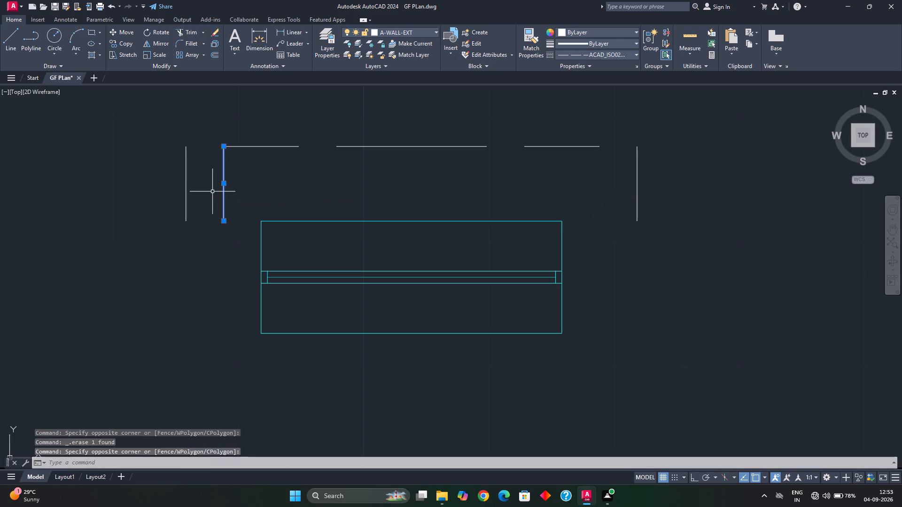
key(Delete)
Extend the dashed outline's north line to the new west and east end lines.
text(ex)
key(space)
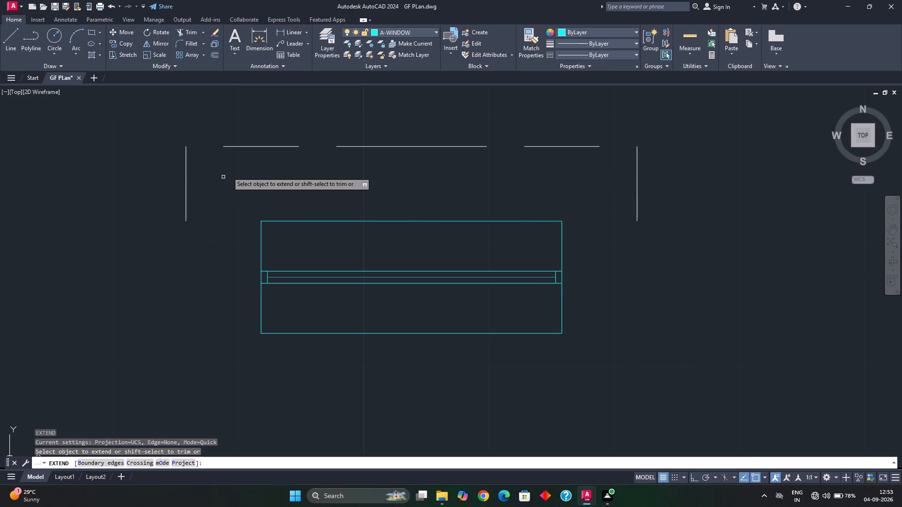
click(237, 145)
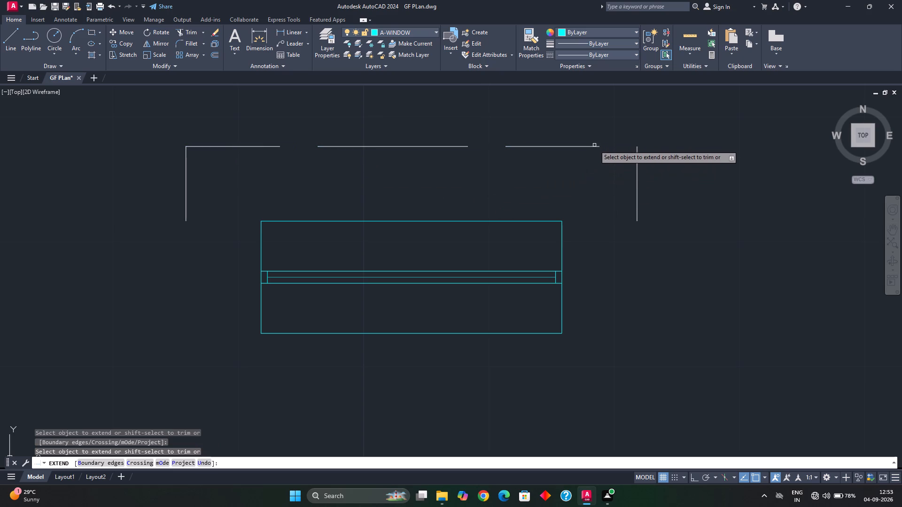
click(594, 147)
key(Escape)
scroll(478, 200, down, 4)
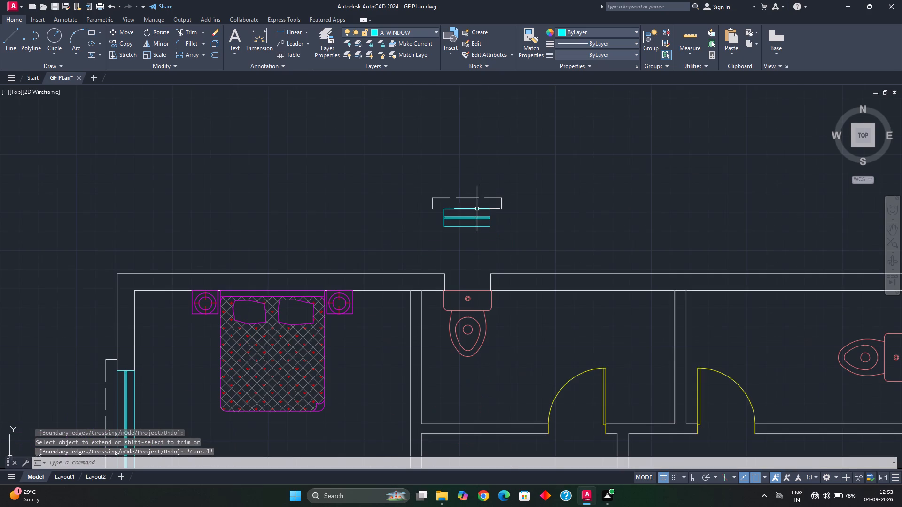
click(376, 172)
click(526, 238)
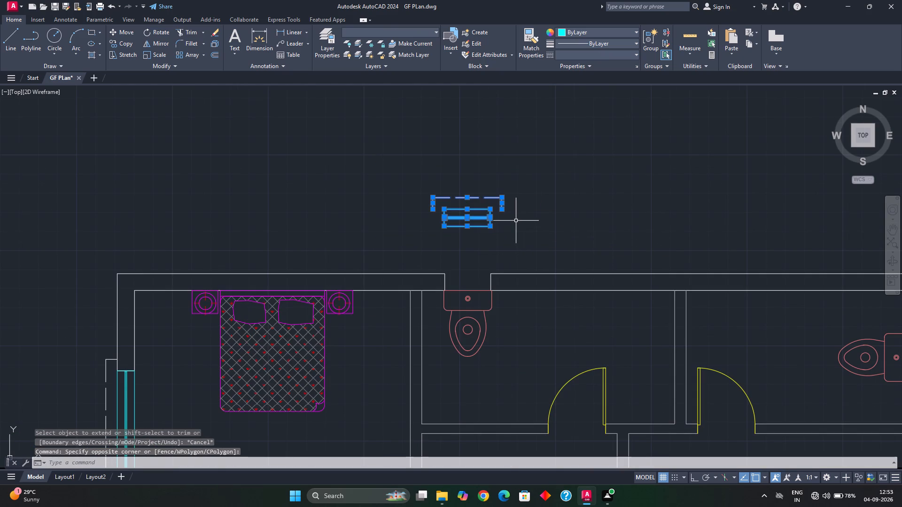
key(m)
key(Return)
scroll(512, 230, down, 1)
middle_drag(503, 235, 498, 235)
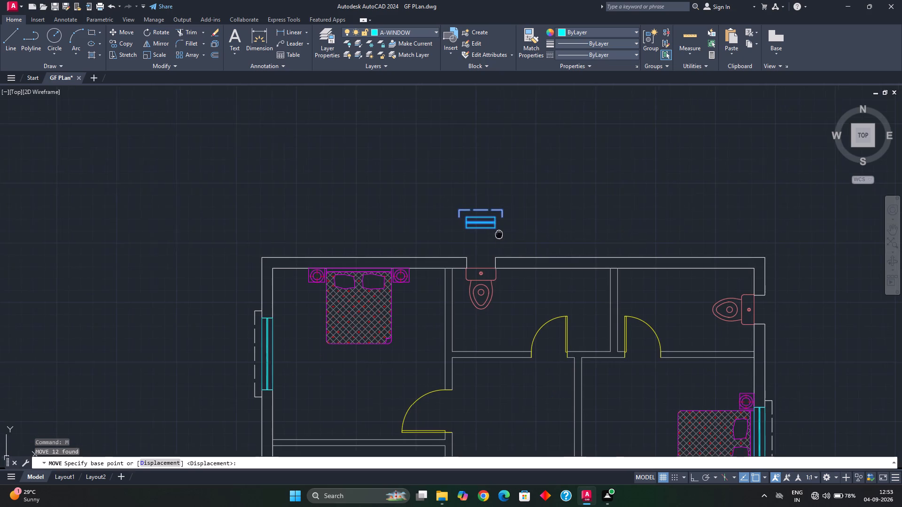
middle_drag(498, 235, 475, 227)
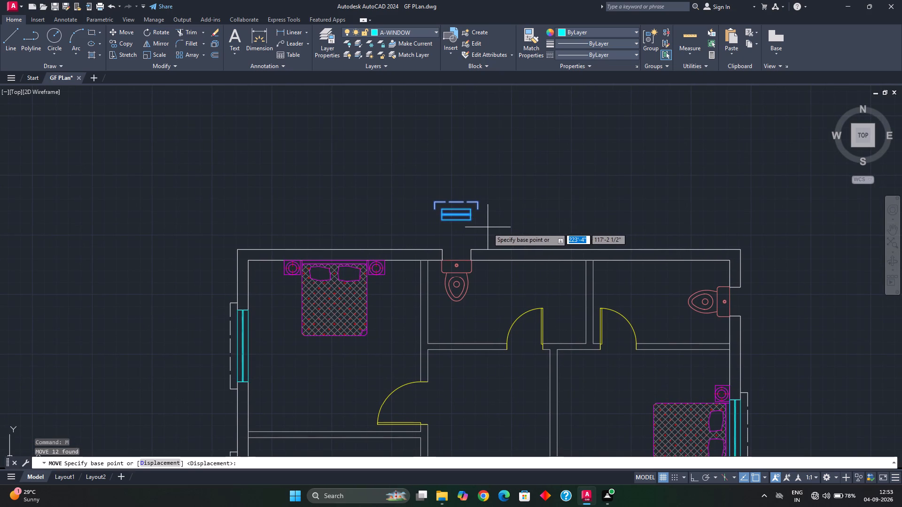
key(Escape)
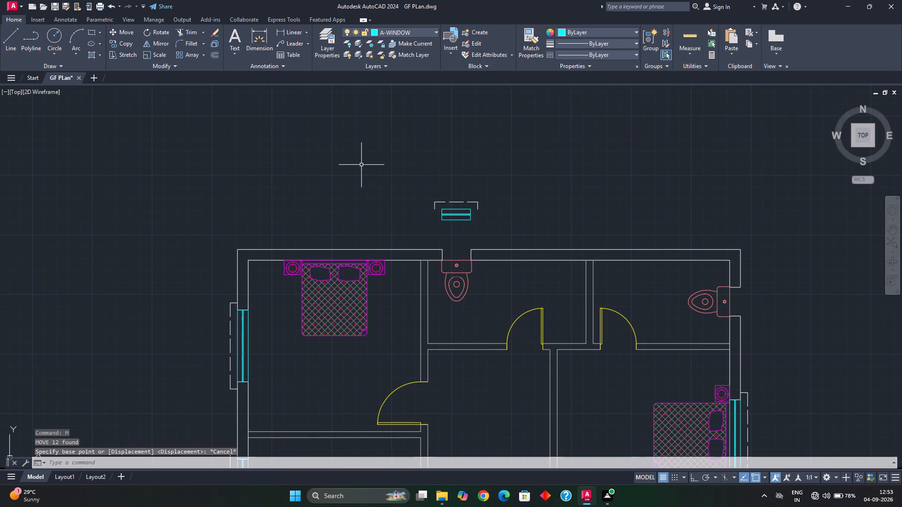
Copy the adapted toilet window with its dashed outline about 7' east, outside the north wall, using its south-east corner as base point.
click(415, 188)
click(499, 231)
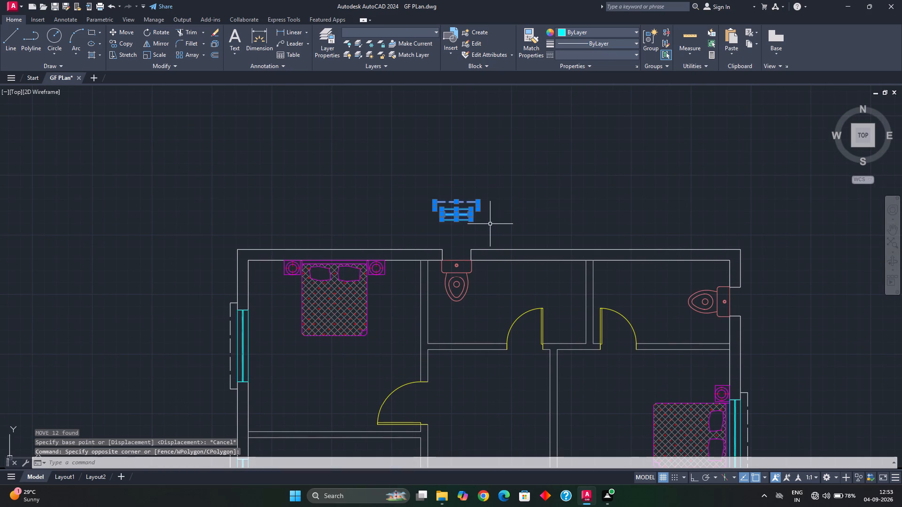
key(c)
key(o)
key(Return)
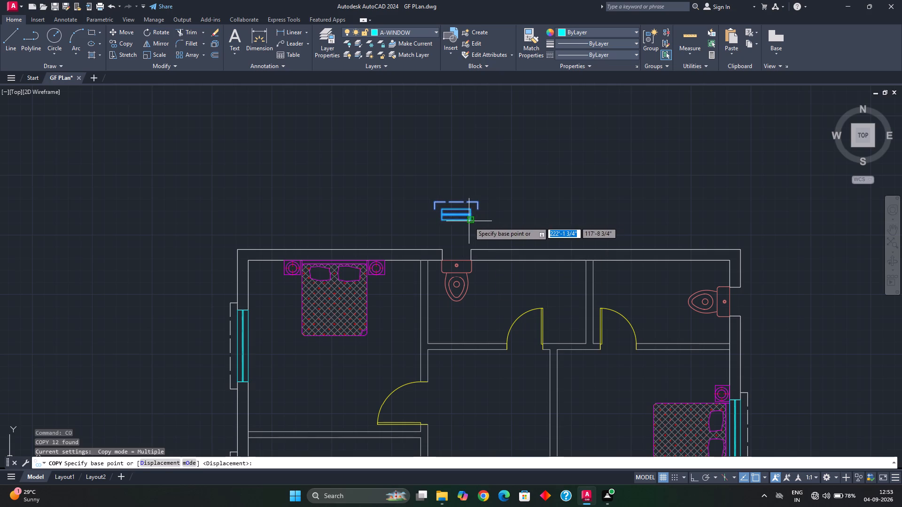
click(469, 222)
click(571, 215)
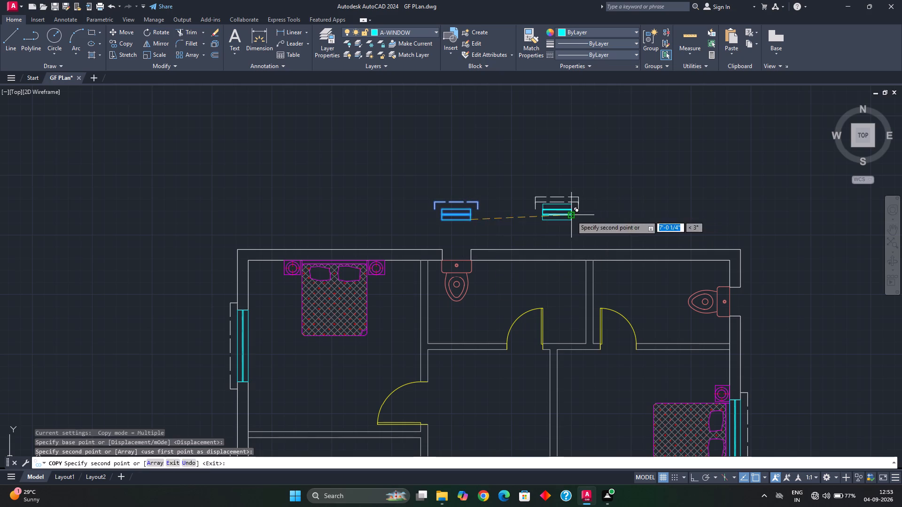
Rotate the eastern copy of the toilet window with its dashed outline 90° clockwise about its south-east corner.
key(Escape)
click(515, 189)
click(603, 237)
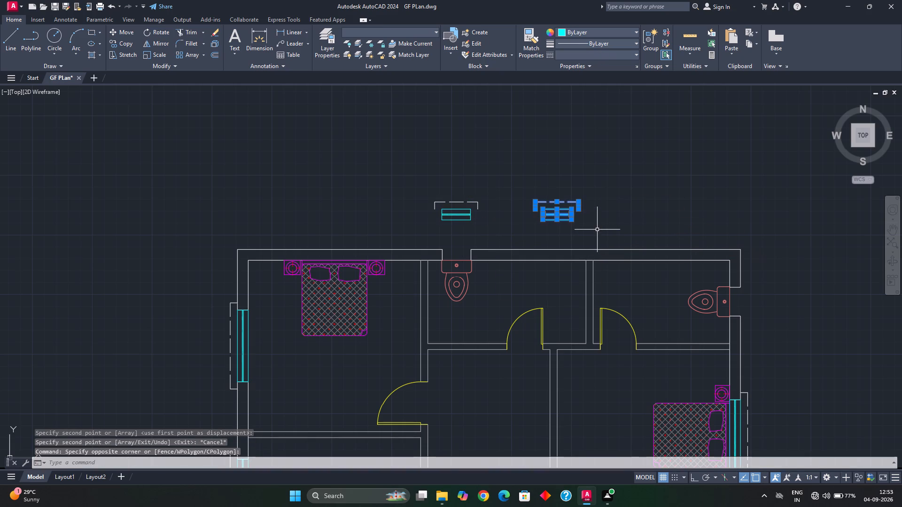
text(ro)
key(Return)
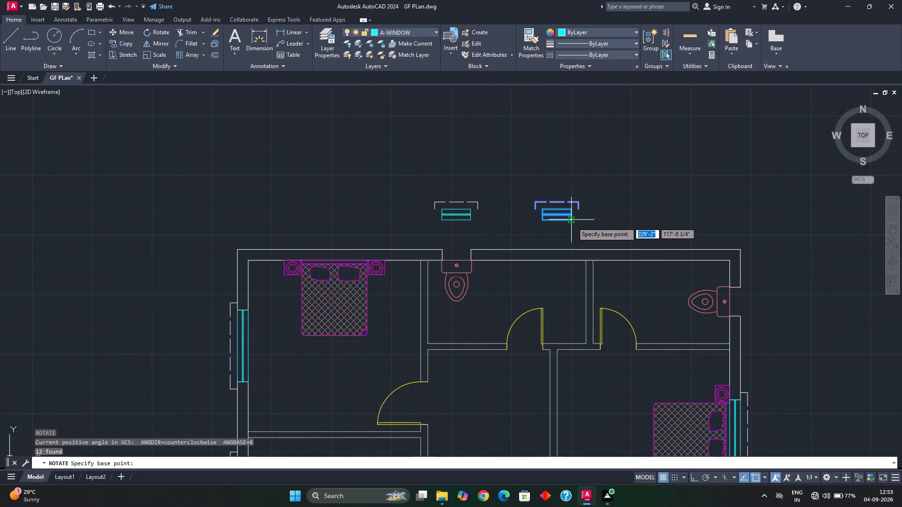
click(572, 222)
click(571, 238)
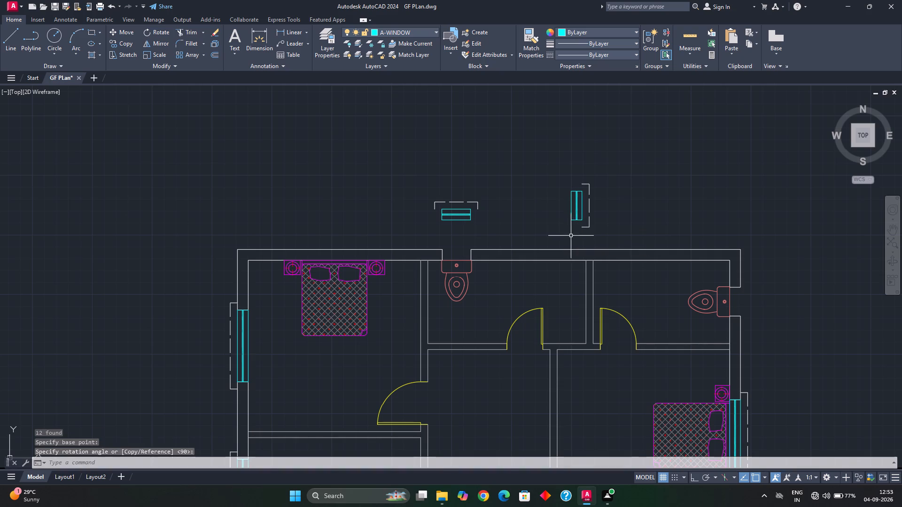
Move the rotated window with its dashed outline by its south-west corner into the east toilet's wall opening.
key(Escape)
click(554, 169)
click(604, 239)
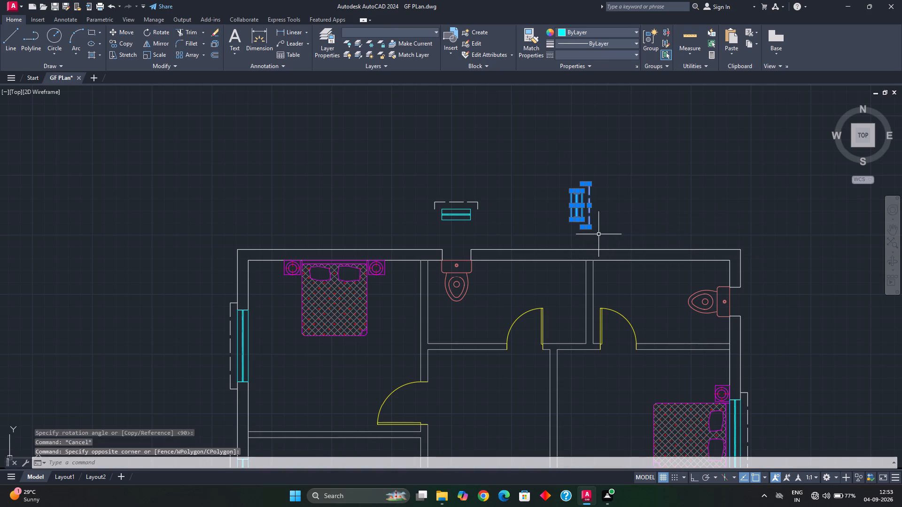
key(m)
key(Return)
click(572, 223)
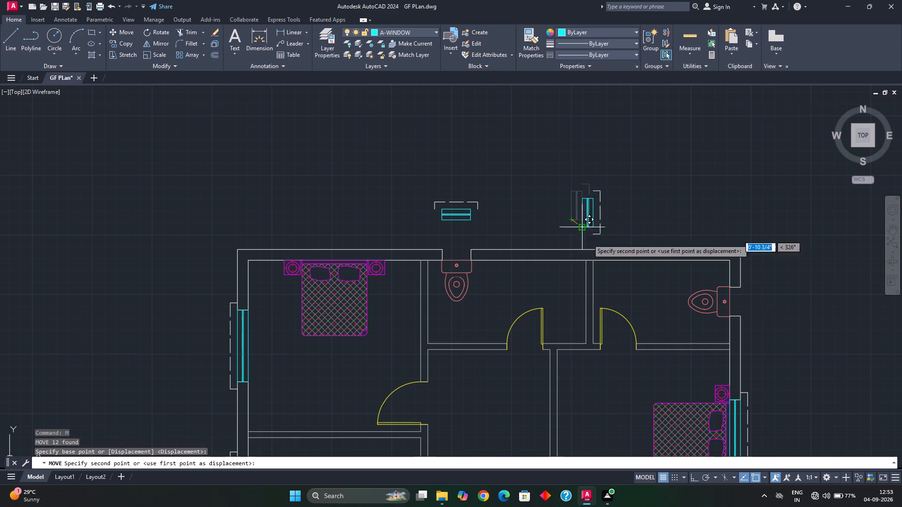
scroll(739, 302, up, 2)
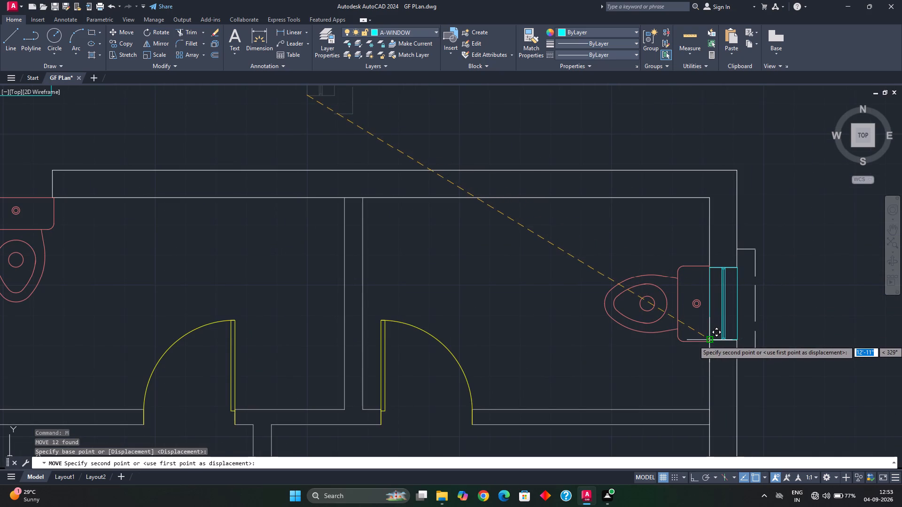
click(712, 340)
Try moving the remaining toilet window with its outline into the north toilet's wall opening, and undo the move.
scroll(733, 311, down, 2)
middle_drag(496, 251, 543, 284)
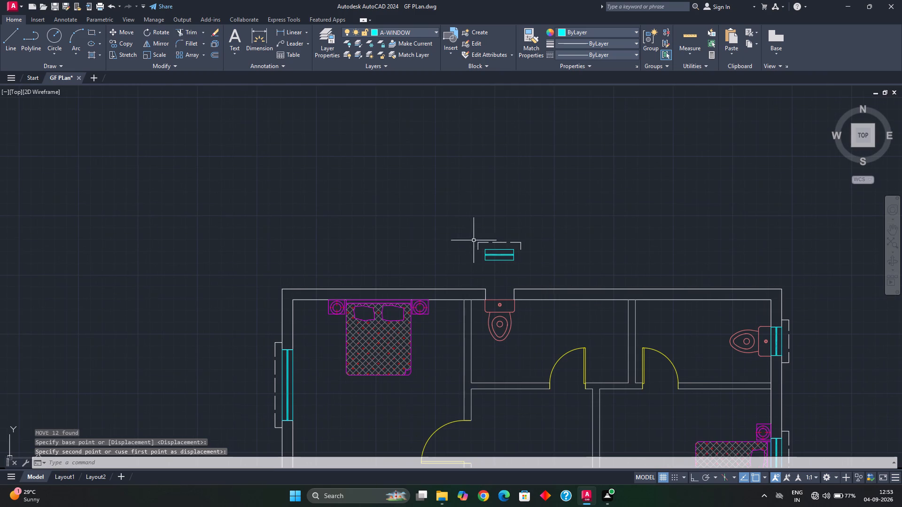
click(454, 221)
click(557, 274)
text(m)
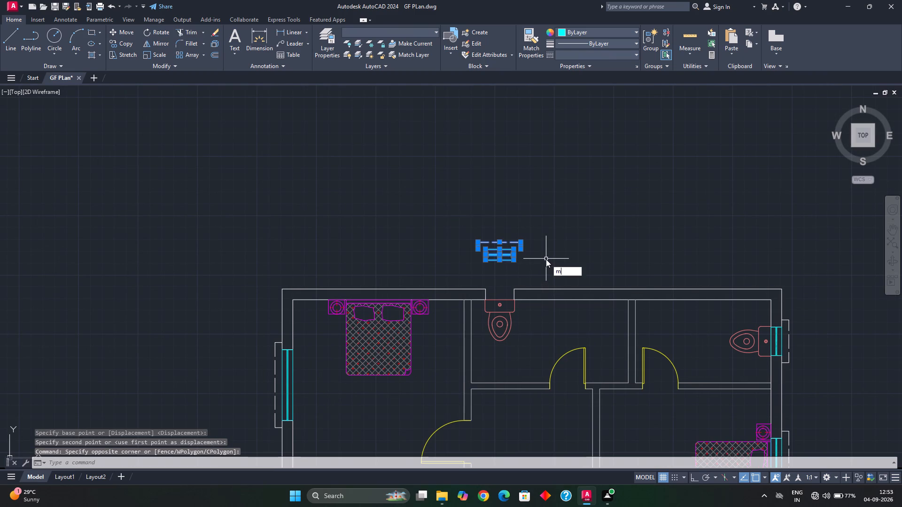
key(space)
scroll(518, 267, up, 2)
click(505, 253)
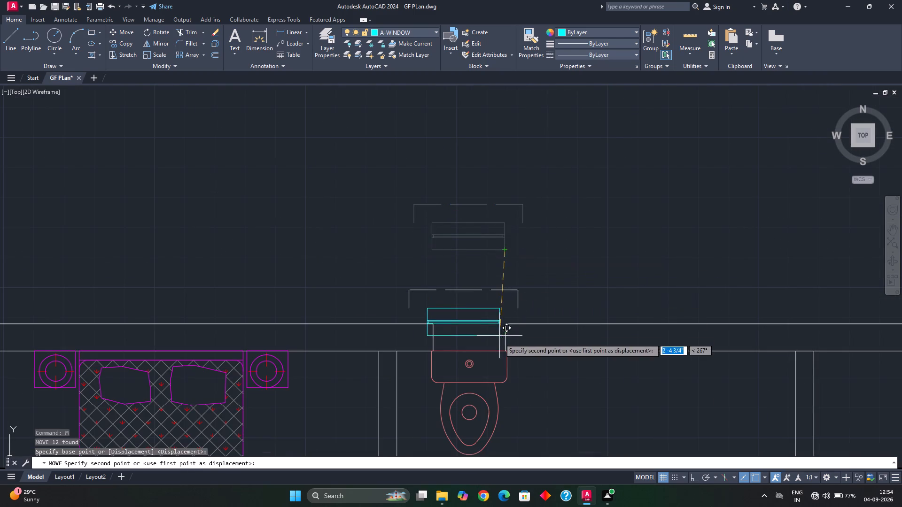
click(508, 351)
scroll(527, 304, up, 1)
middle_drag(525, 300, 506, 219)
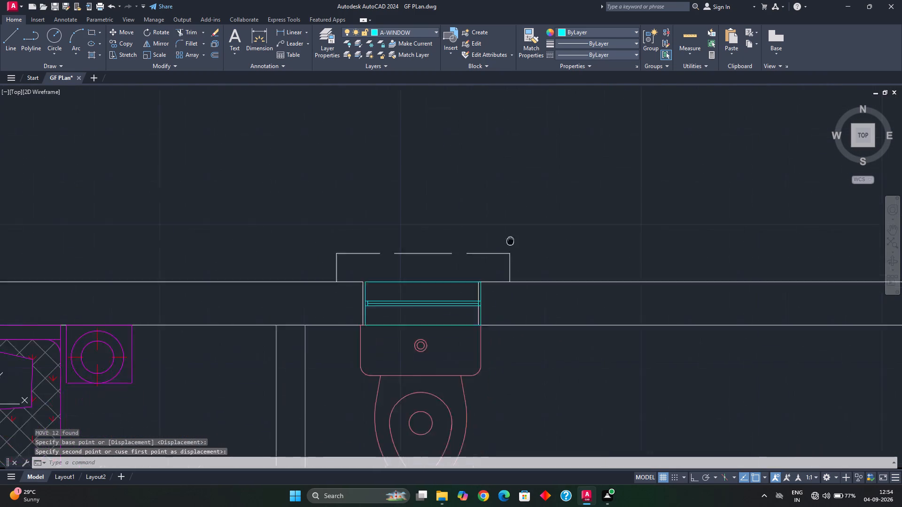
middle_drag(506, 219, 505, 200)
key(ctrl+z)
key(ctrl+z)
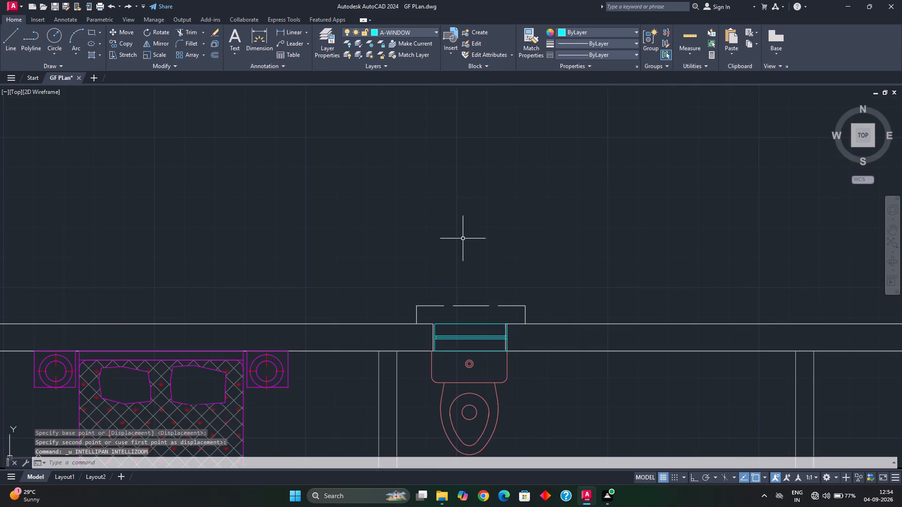
Move the remaining window with its outline by its south-east corner to the inner east corner of the north toilet's wall opening.
click(463, 221)
click(539, 269)
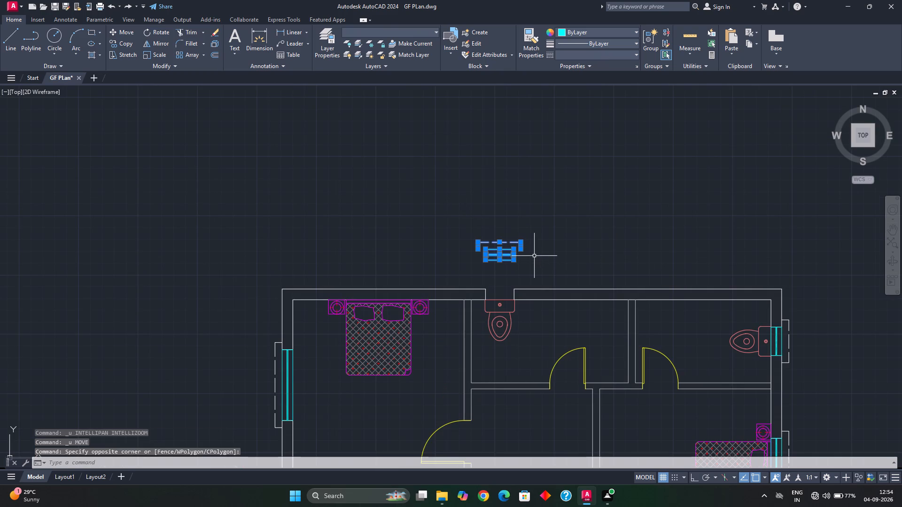
key(m)
key(Return)
scroll(524, 276, up, 2)
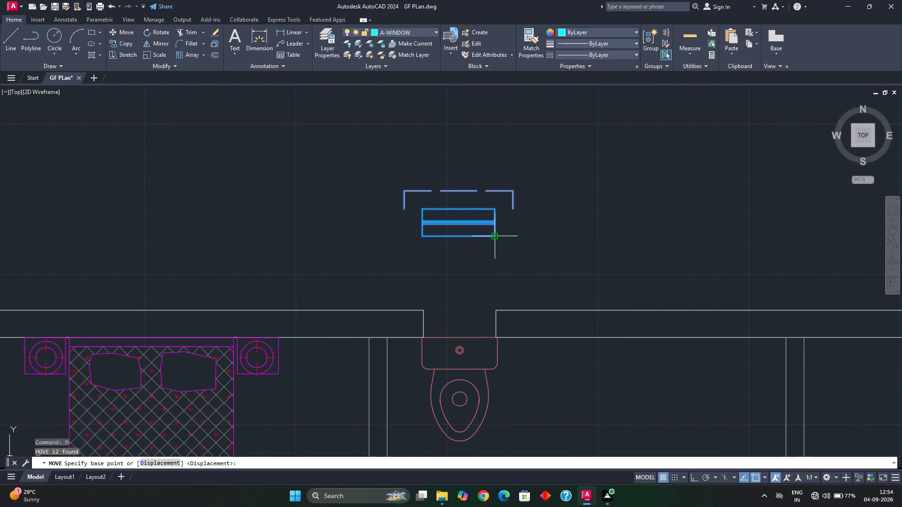
click(496, 236)
middle_drag(497, 291, 480, 230)
scroll(484, 248, up, 3)
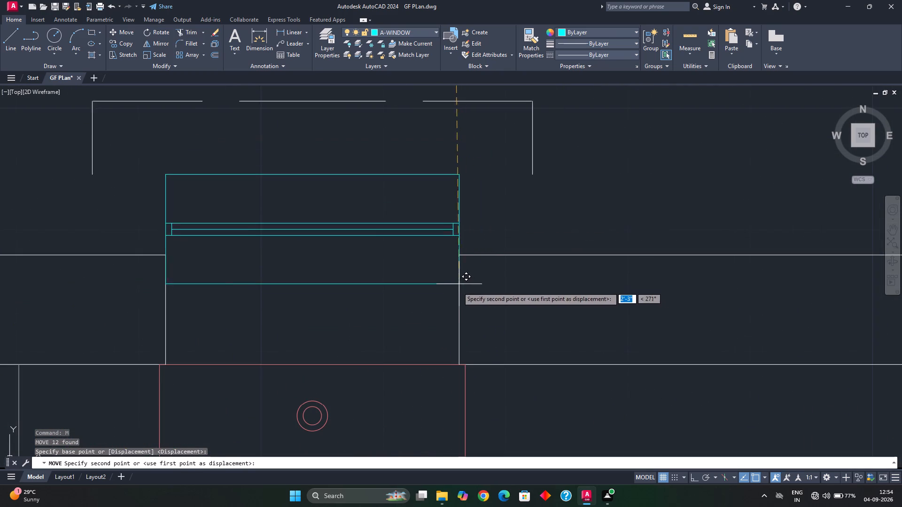
middle_drag(452, 292, 458, 243)
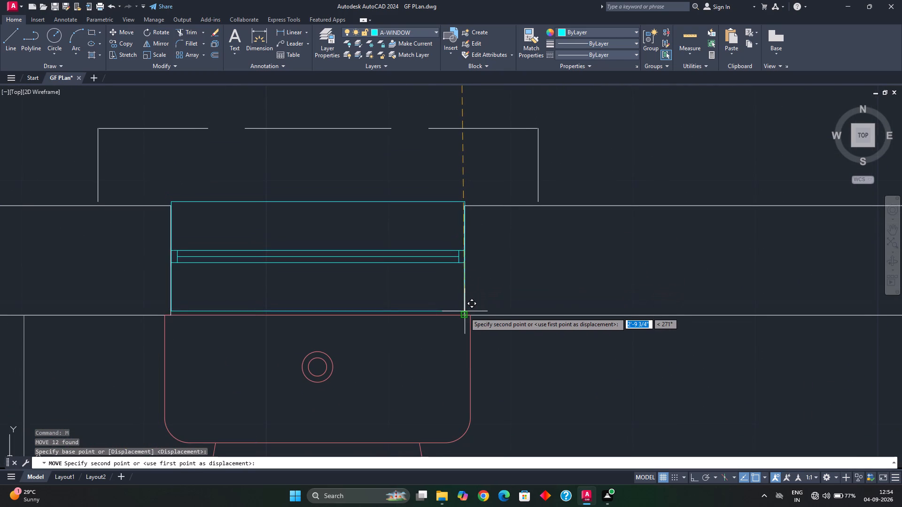
click(465, 314)
key(Escape)
scroll(517, 276, down, 3)
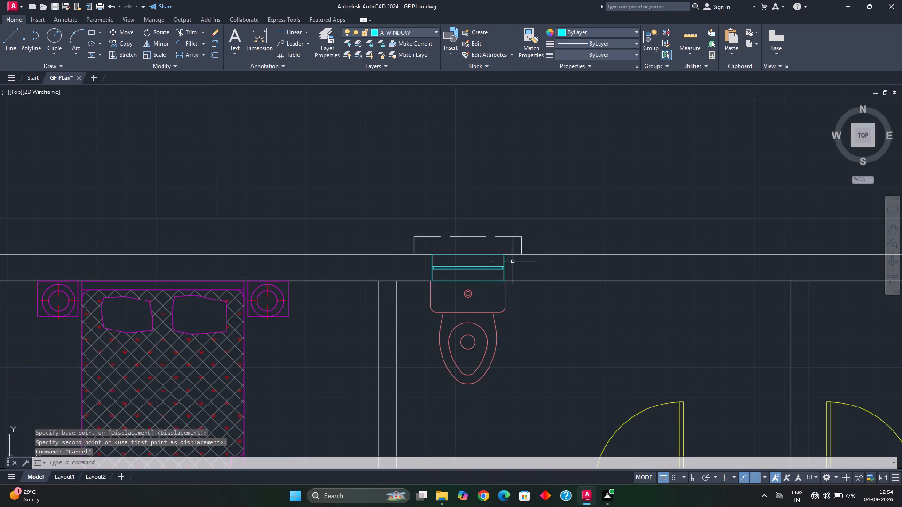
Review the new floor plan's windows and rooms from the north toilets down to the south wall.
scroll(505, 257, down, 1)
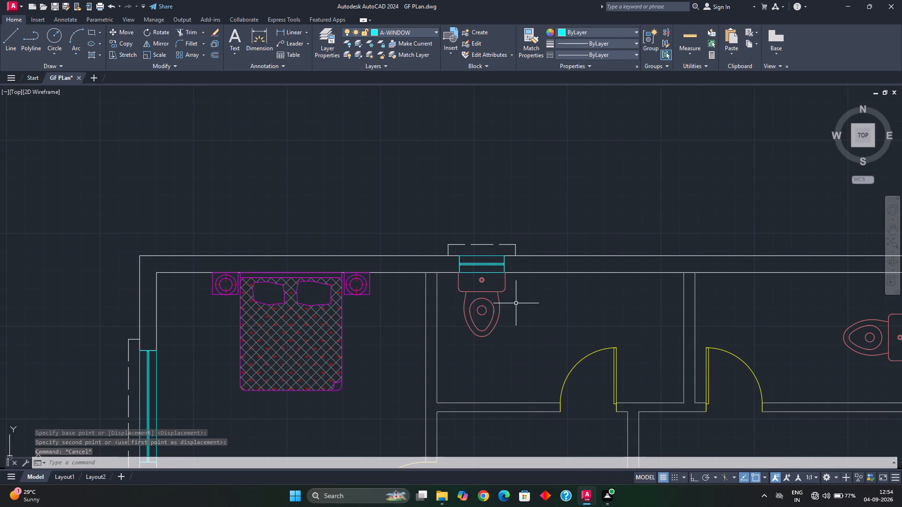
scroll(515, 315, down, 1)
middle_drag(515, 314, 519, 269)
middle_drag(512, 330, 524, 258)
scroll(526, 319, down, 1)
middle_drag(526, 322, 521, 255)
middle_drag(525, 297, 528, 230)
middle_drag(532, 328, 539, 269)
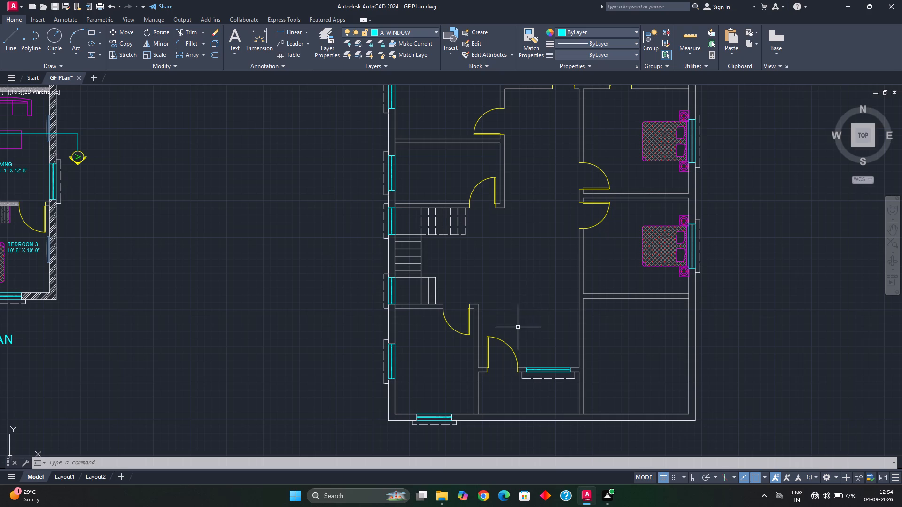
middle_drag(518, 328, 611, 237)
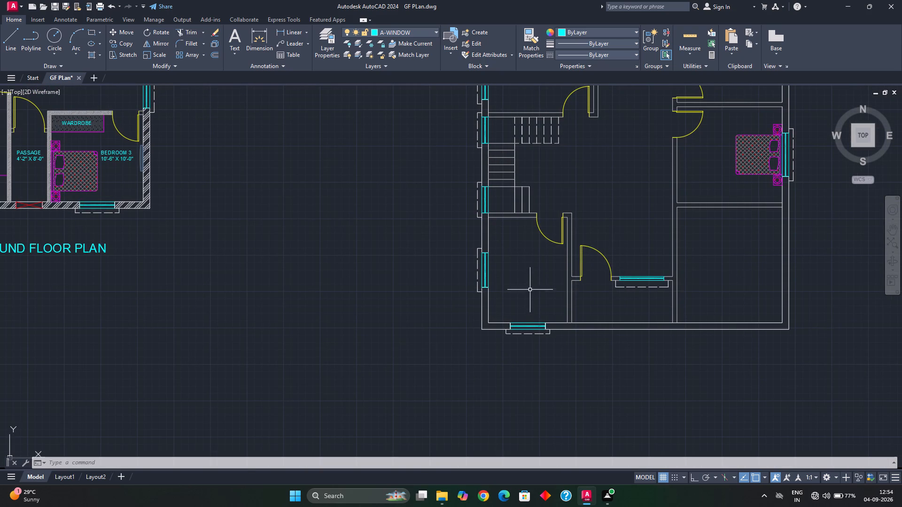
middle_drag(524, 315, 565, 299)
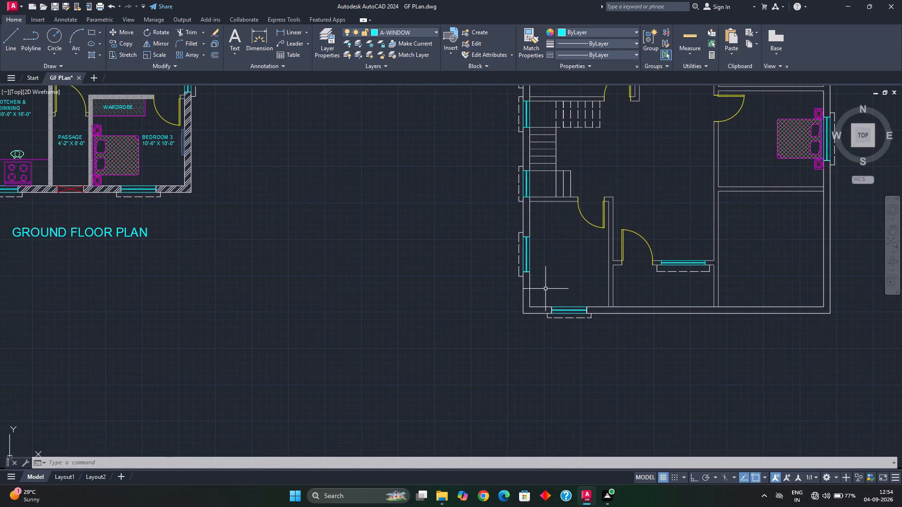
middle_click(549, 282)
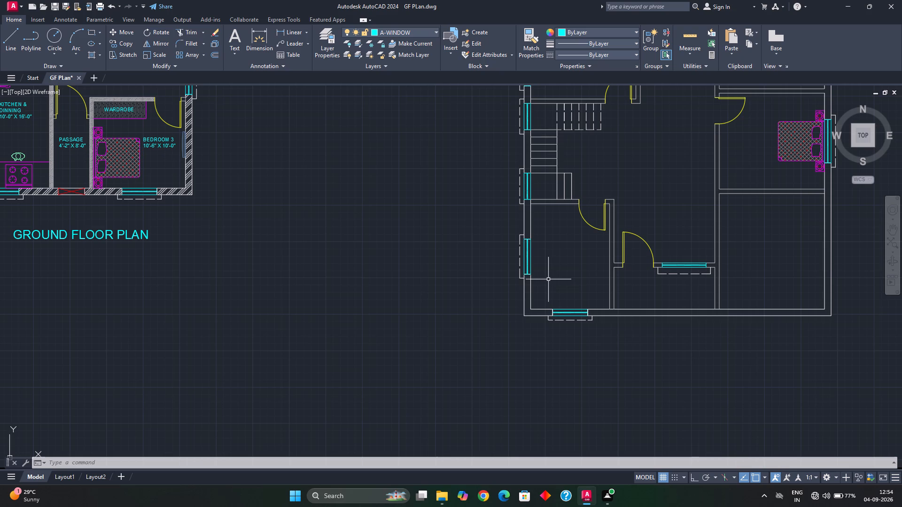
Copy the BEDROOM 1 label from the ground floor plan into the new plan's north-west bedroom, south of the bed.
middle_drag(371, 210, 393, 227)
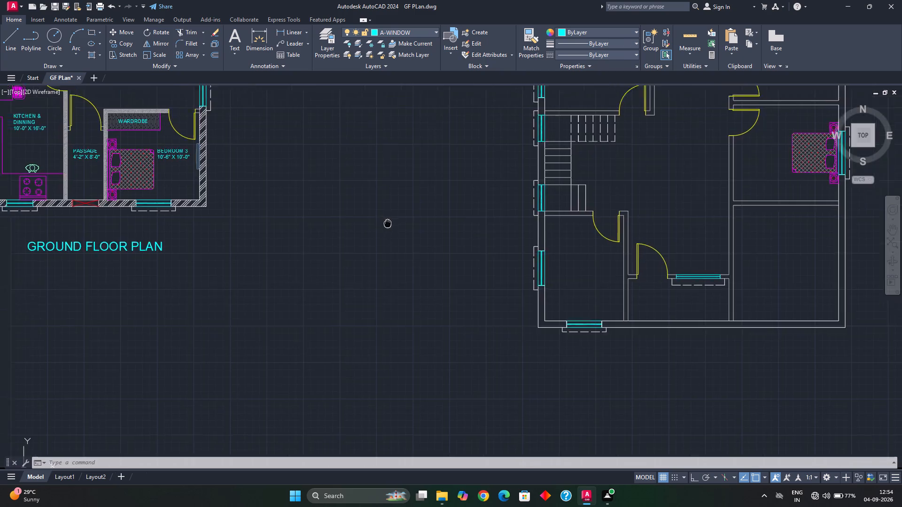
middle_drag(393, 227, 534, 322)
middle_drag(380, 268, 430, 320)
middle_drag(338, 228, 357, 268)
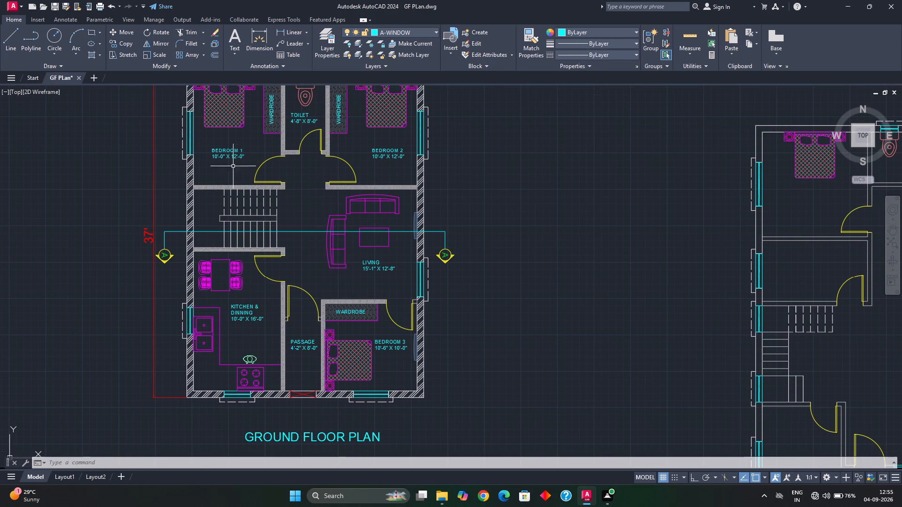
click(202, 143)
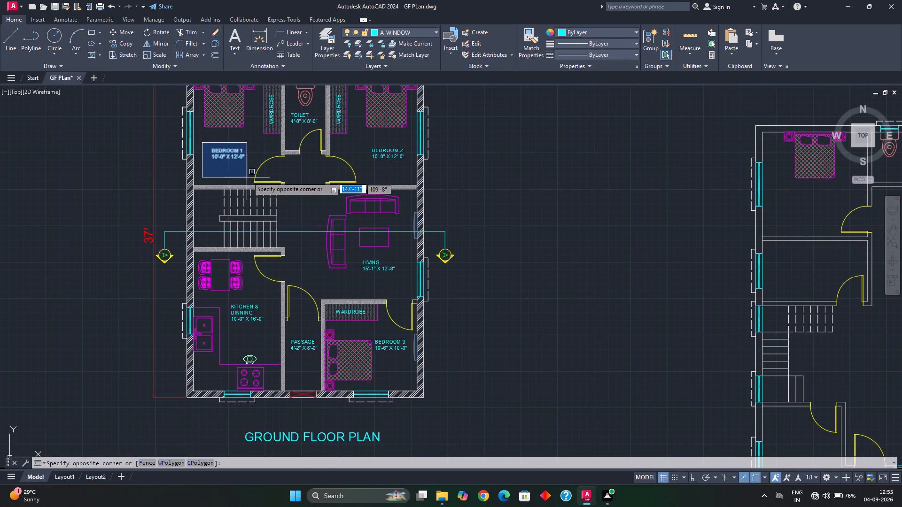
click(253, 172)
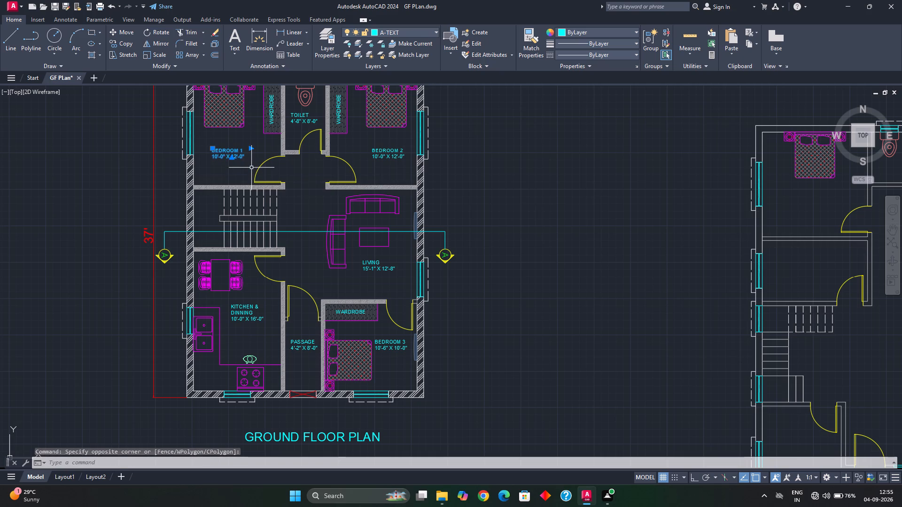
key(ctrl+c)
scroll(364, 209, down, 2)
middle_drag(474, 192, 384, 178)
scroll(462, 200, up, 2)
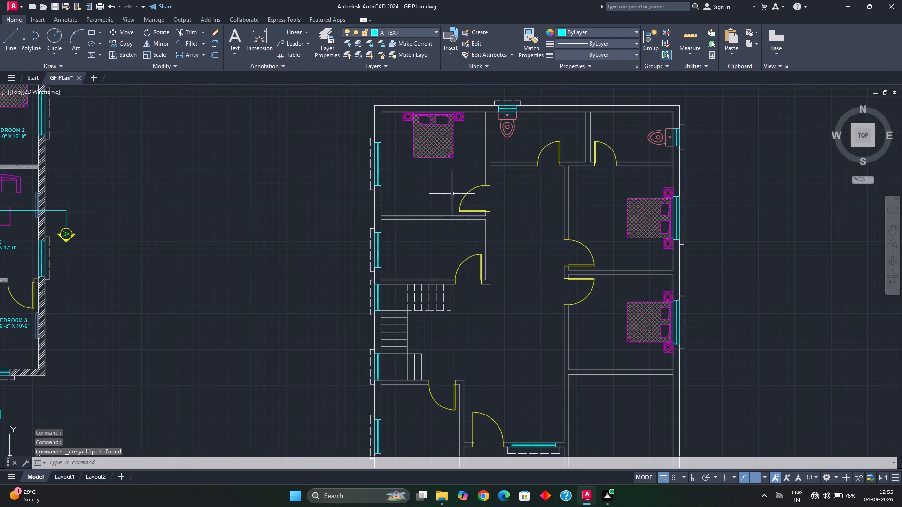
key(ctrl+v)
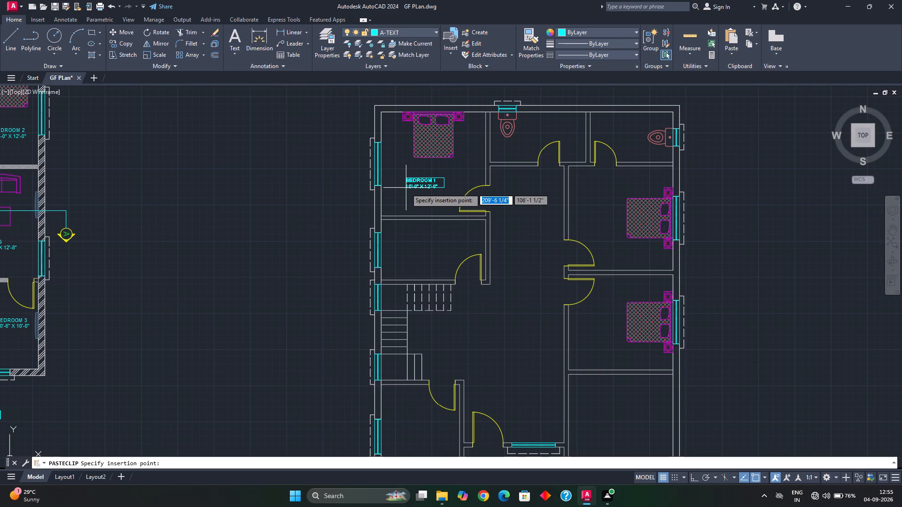
click(406, 188)
Change the room size in the pasted BEDROOM 1 label to 12'-0" X 12'-0".
double_click(427, 184)
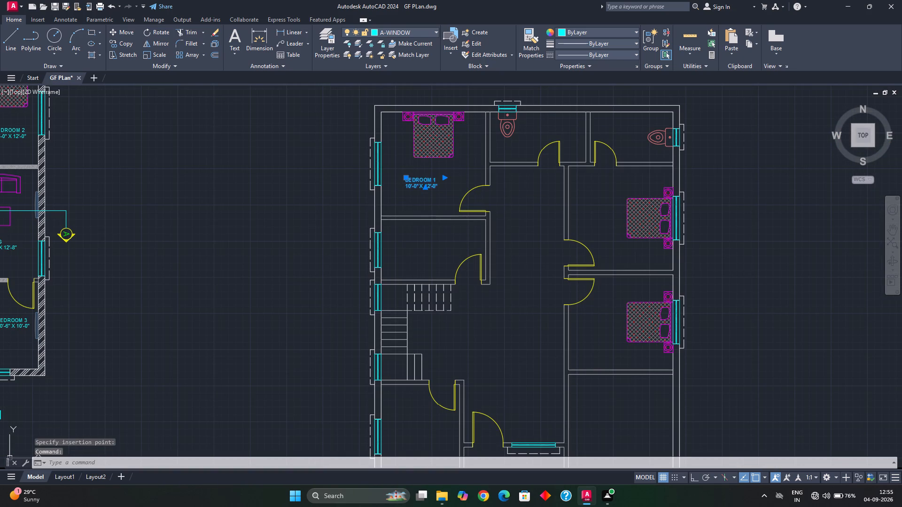
click(416, 186)
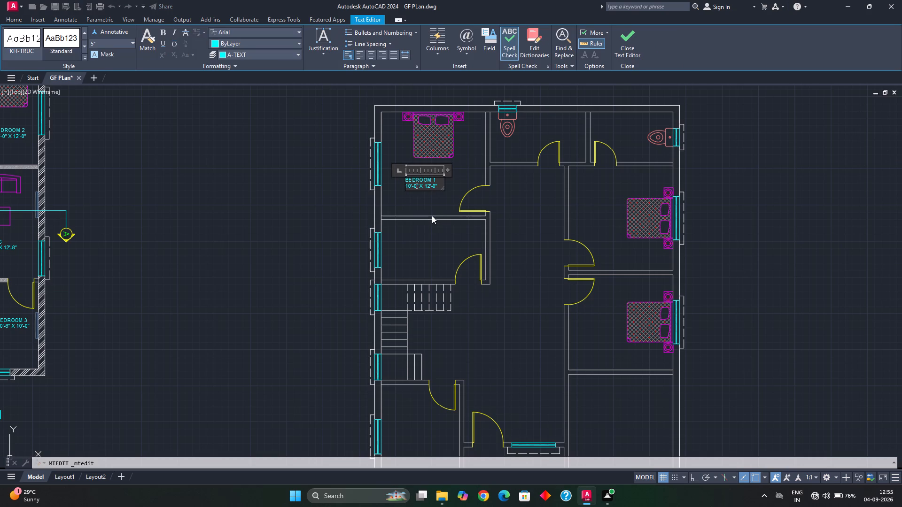
key(Left)
key(Left)
key(Left)
key(Left)
key(Right)
key(BackSpace)
key(2)
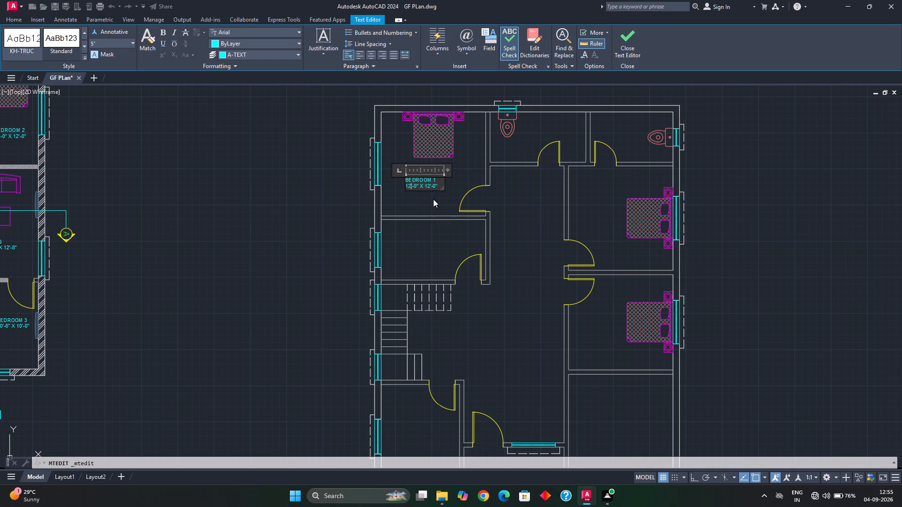
click(430, 196)
key(Escape)
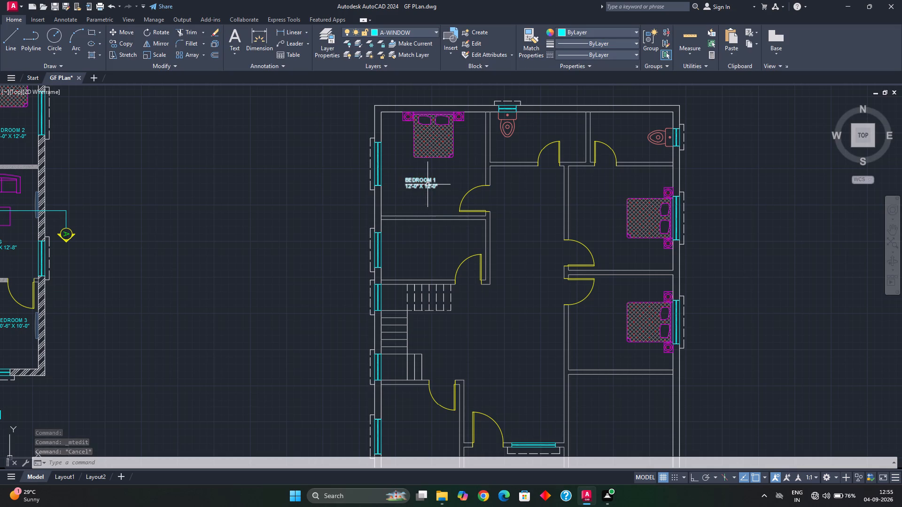
Copy the new plan's BEDROOM 1 label into the upper east bedroom, west of its bed.
click(400, 173)
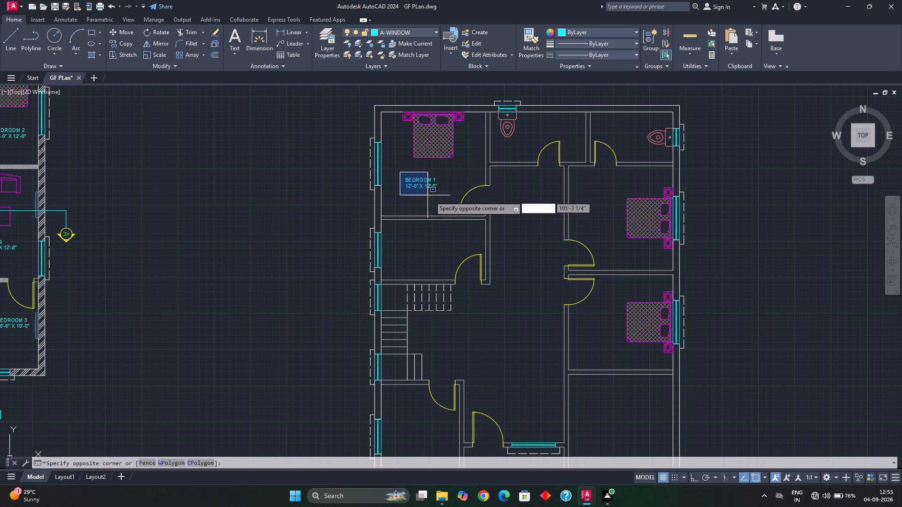
click(441, 195)
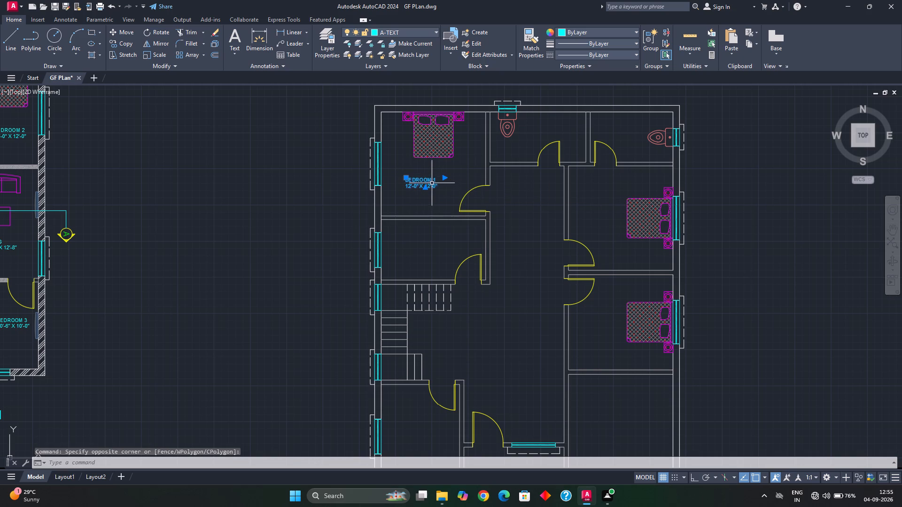
key(ctrl+c)
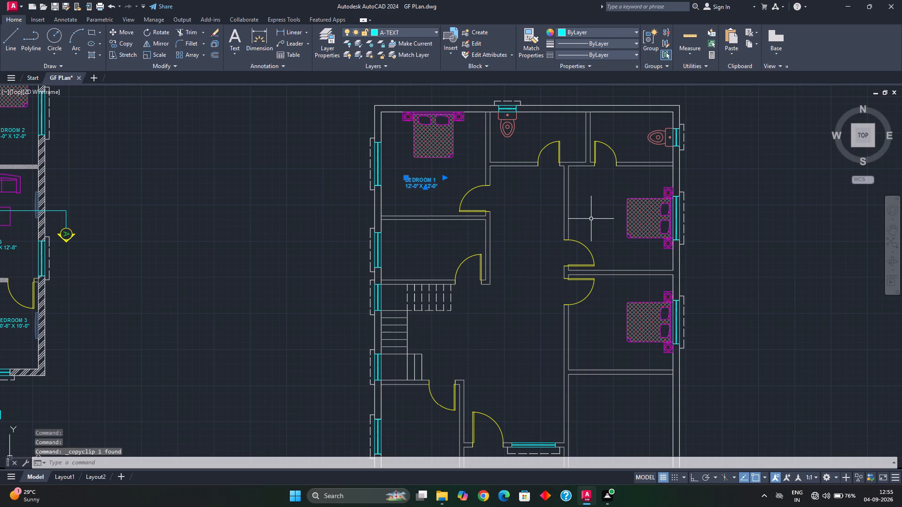
key(ctrl+v)
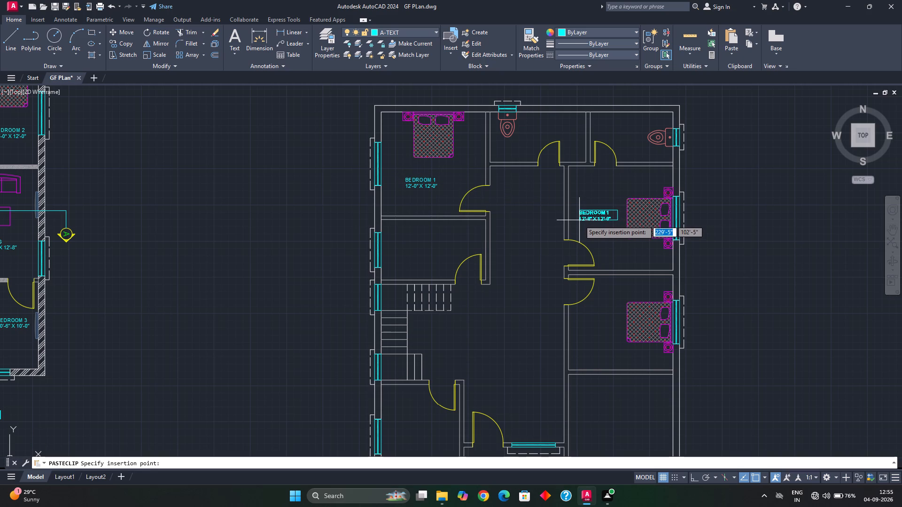
click(579, 219)
Rename the pasted label in the upper east bedroom as BEDROOM 2.
double_click(592, 211)
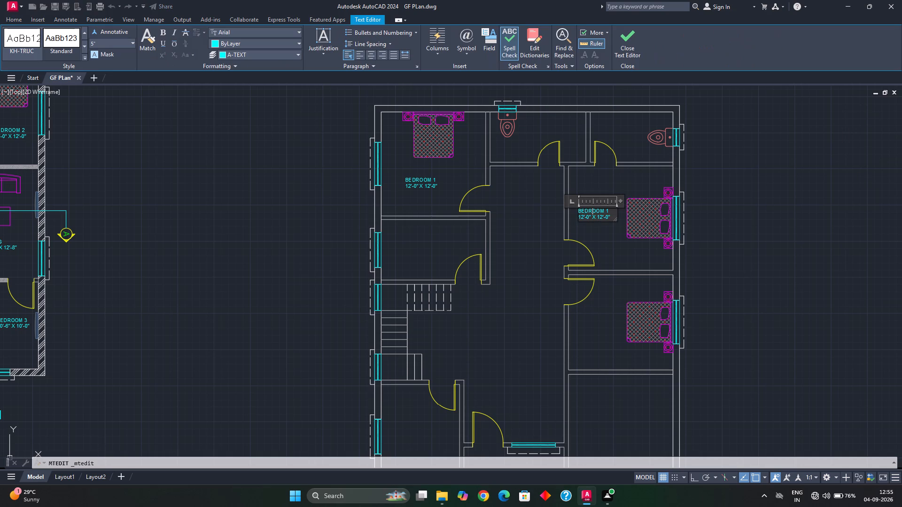
click(609, 213)
key(BackSpace)
key(2)
click(612, 238)
Paste another copy of the BEDROOM 1 label into the lower east bedroom, west of its bed.
middle_drag(621, 248, 621, 217)
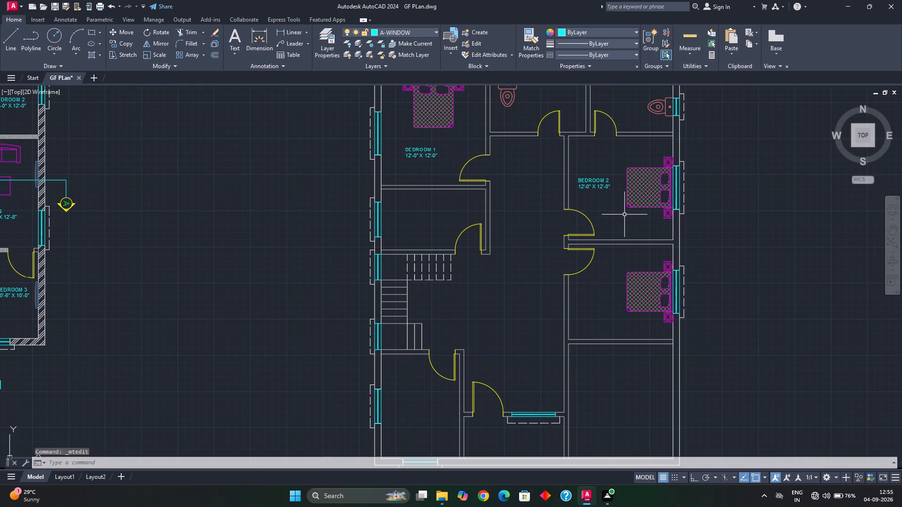
middle_drag(620, 213, 639, 175)
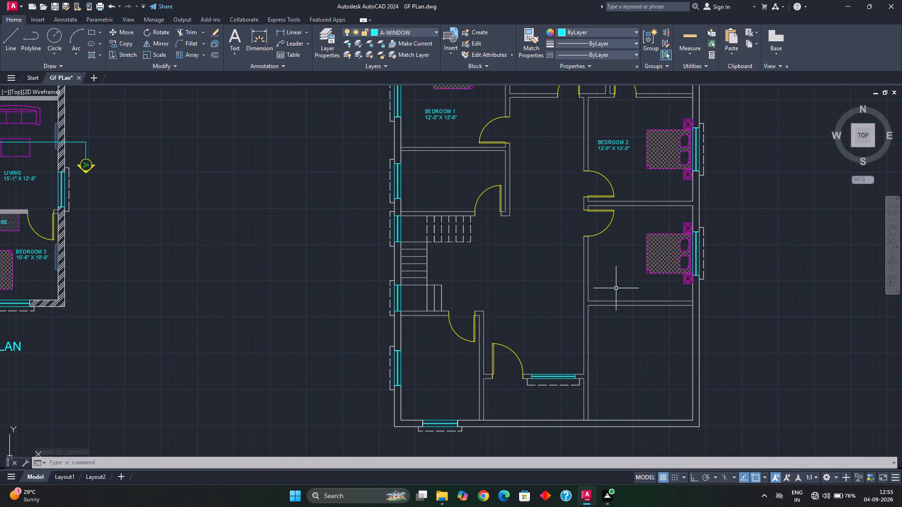
key(ctrl+v)
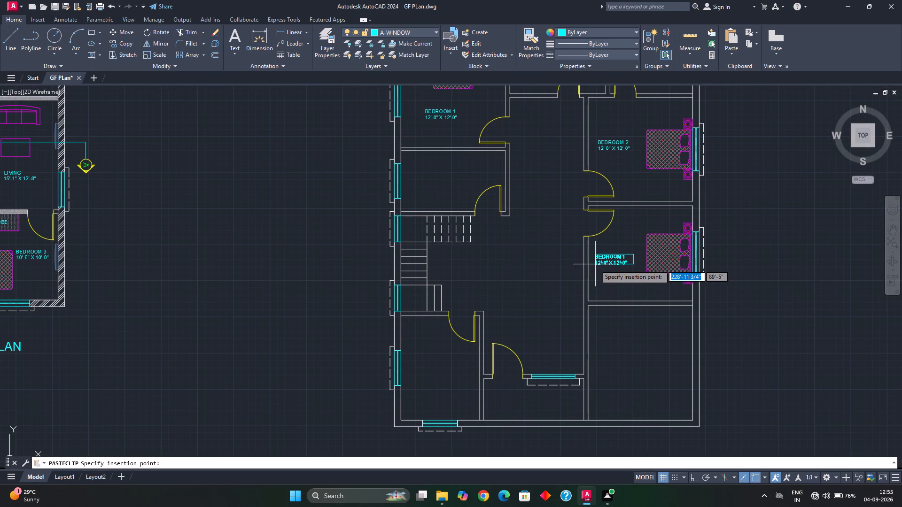
click(595, 265)
Change the lower east bedroom's pasted label to BEDROOM 3 with the room size 12'-0" X 11'-0".
scroll(621, 261, up, 2)
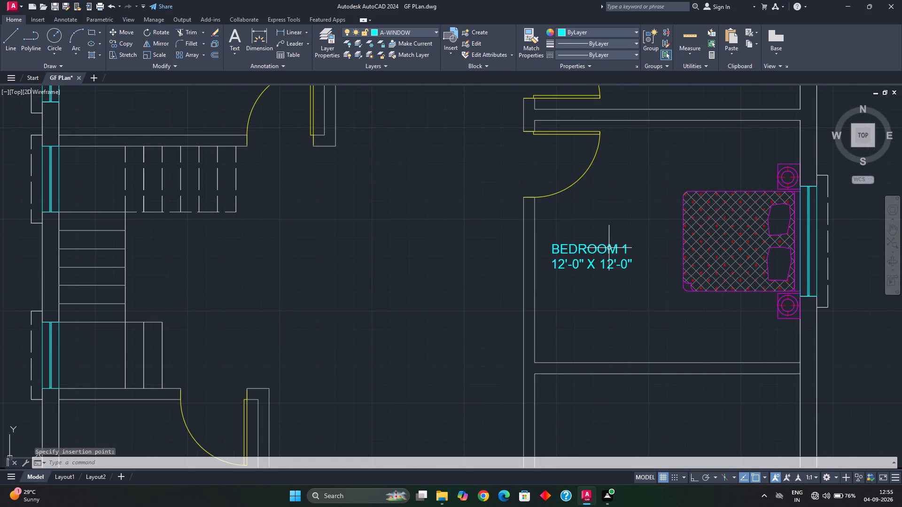
double_click(609, 248)
click(632, 248)
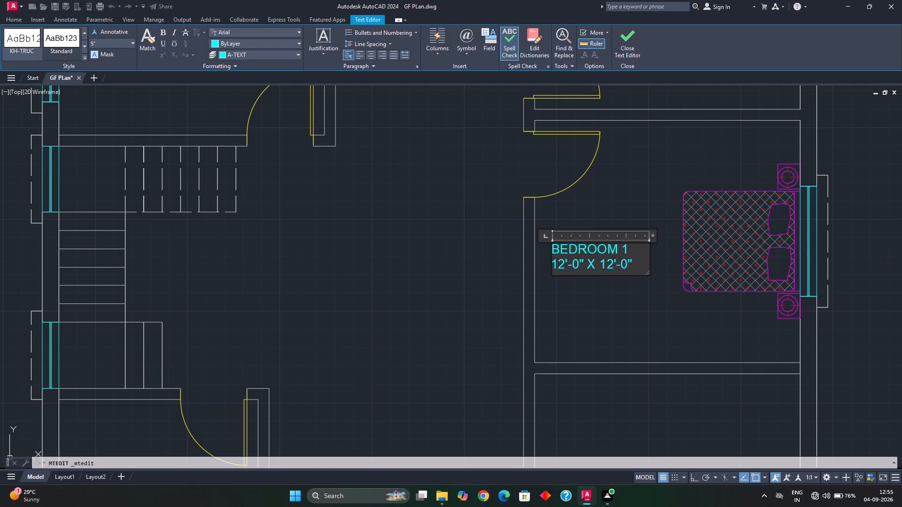
key(BackSpace)
key(3)
key(Down)
key(Left)
key(Left)
key(Left)
key(BackSpace)
key(1)
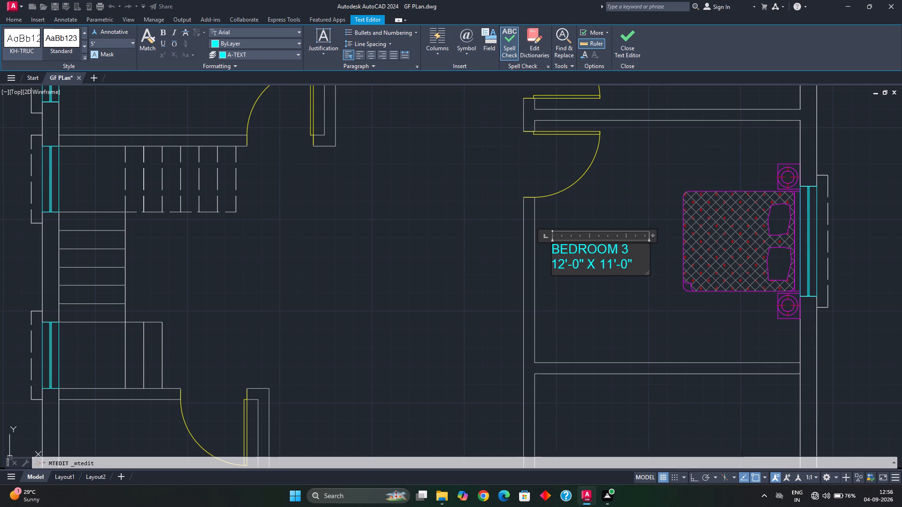
click(628, 298)
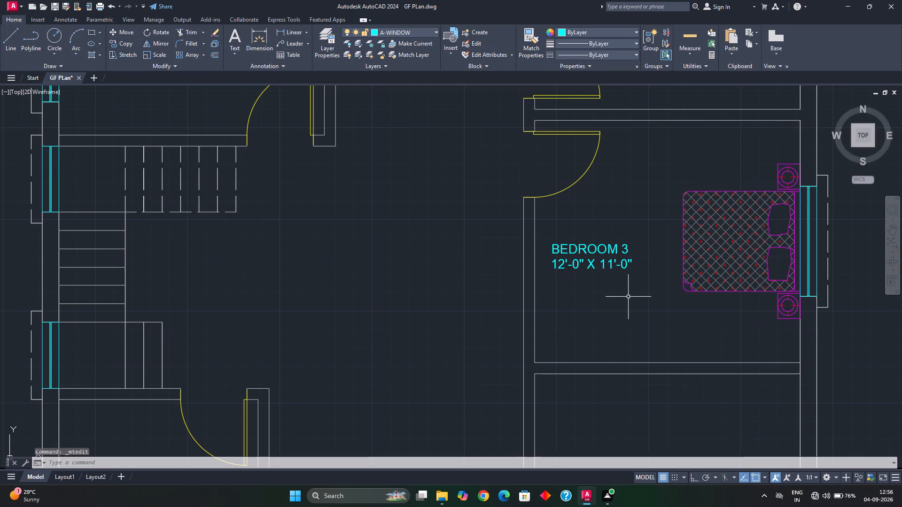
Copy the wall-mounted TV symbol from the ground floor plan's BEDROOM 3 into the new plan's central hall, north of the entrance door.
scroll(609, 296, down, 1)
middle_drag(609, 295, 636, 253)
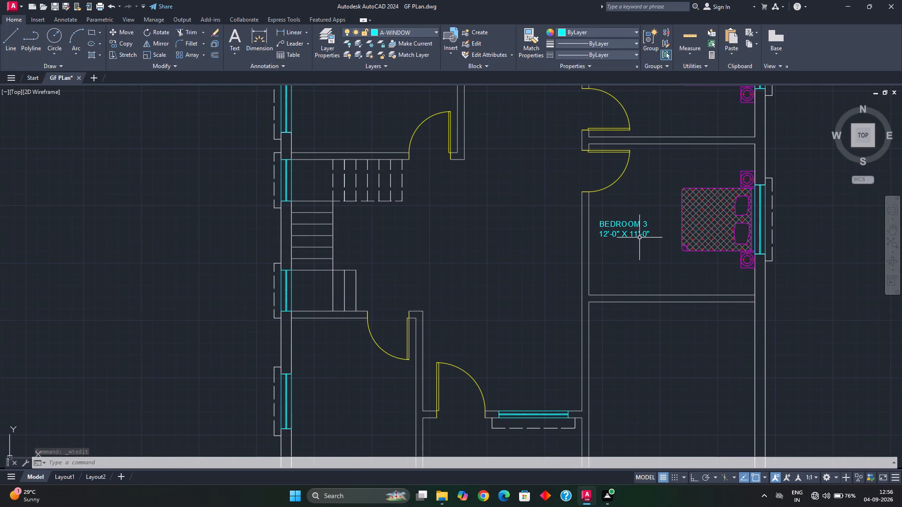
middle_drag(655, 352, 668, 312)
scroll(665, 311, down, 1)
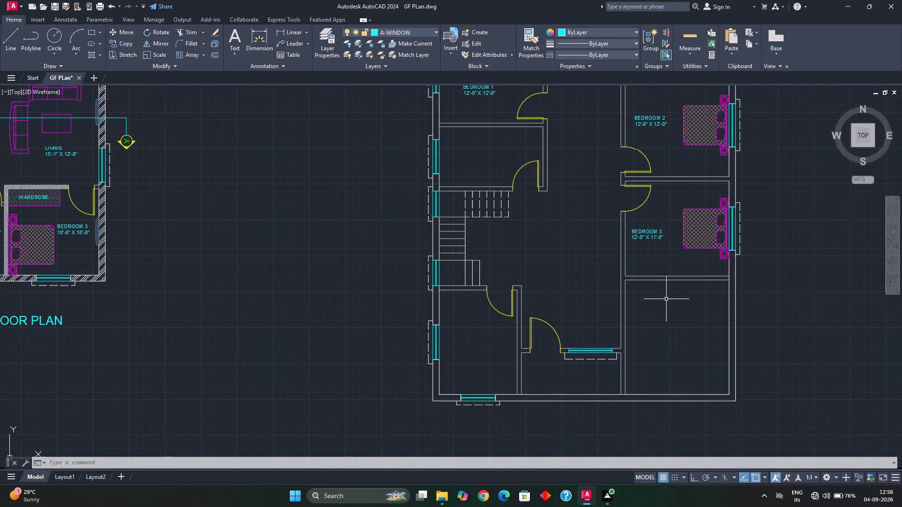
scroll(671, 312, down, 2)
middle_drag(635, 298, 646, 278)
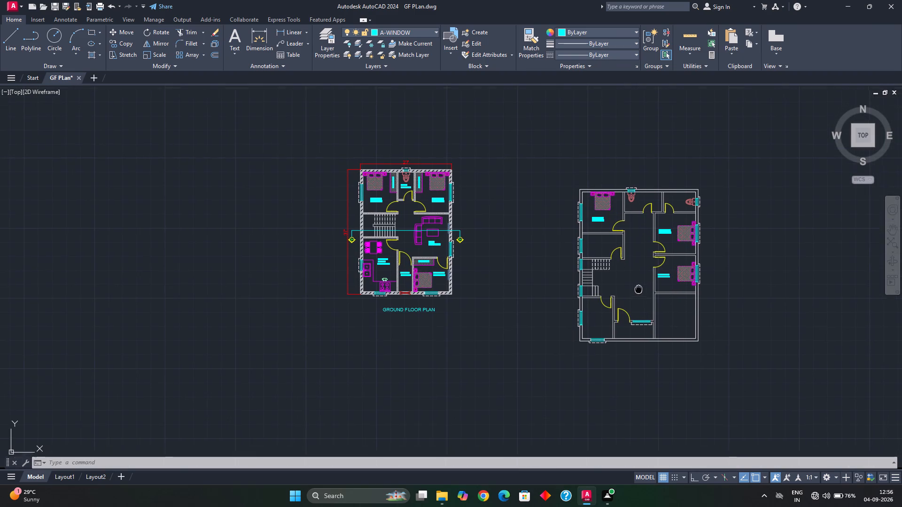
middle_drag(646, 278, 651, 272)
scroll(461, 258, up, 3)
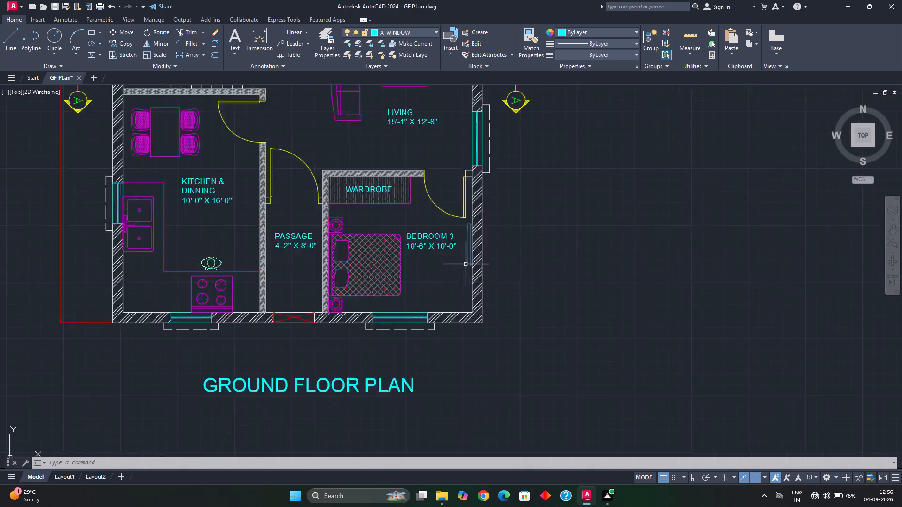
scroll(466, 265, up, 1)
click(470, 206)
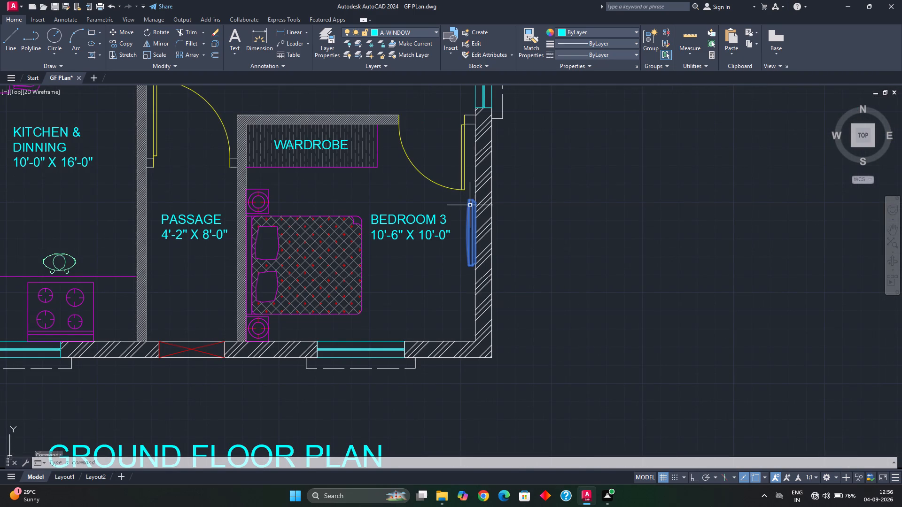
scroll(476, 206, down, 1)
middle_drag(420, 205, 480, 222)
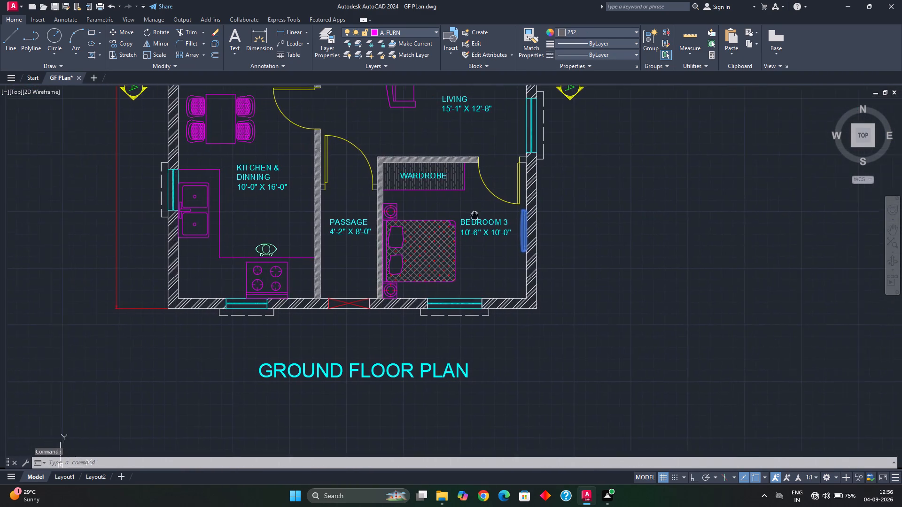
middle_drag(480, 222, 514, 265)
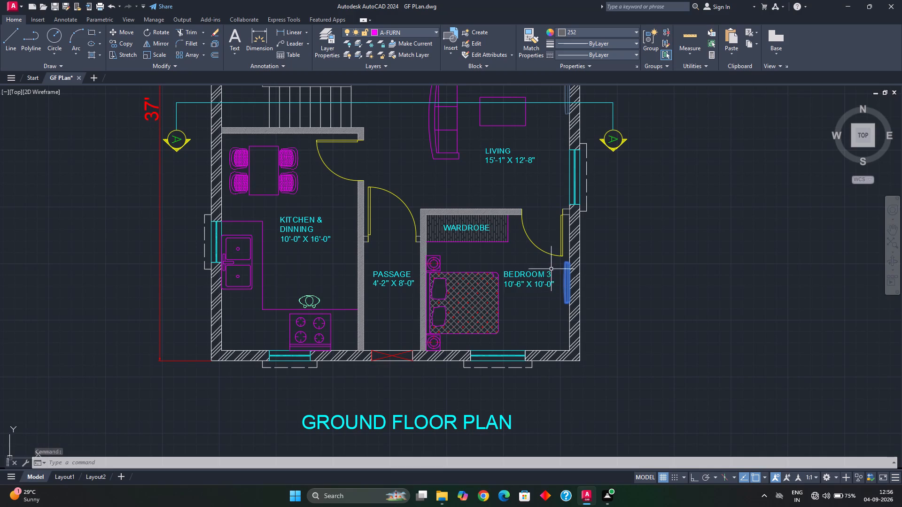
key(ctrl+c)
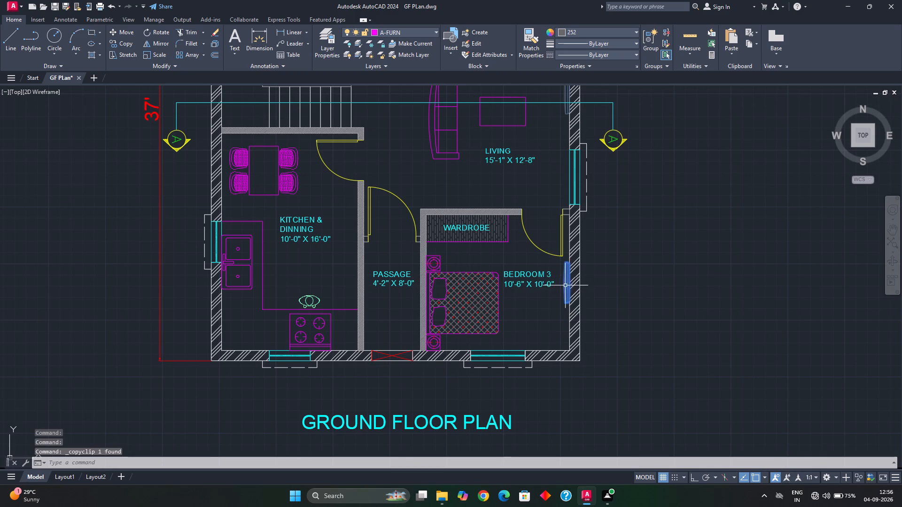
middle_drag(713, 306, 311, 196)
middle_drag(514, 266, 349, 115)
middle_drag(528, 194, 494, 220)
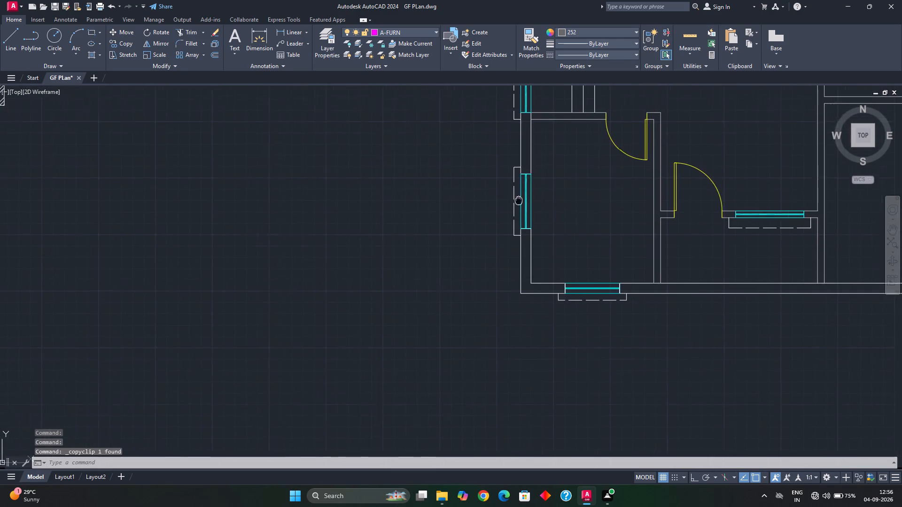
middle_drag(494, 220, 420, 259)
key(ctrl+v)
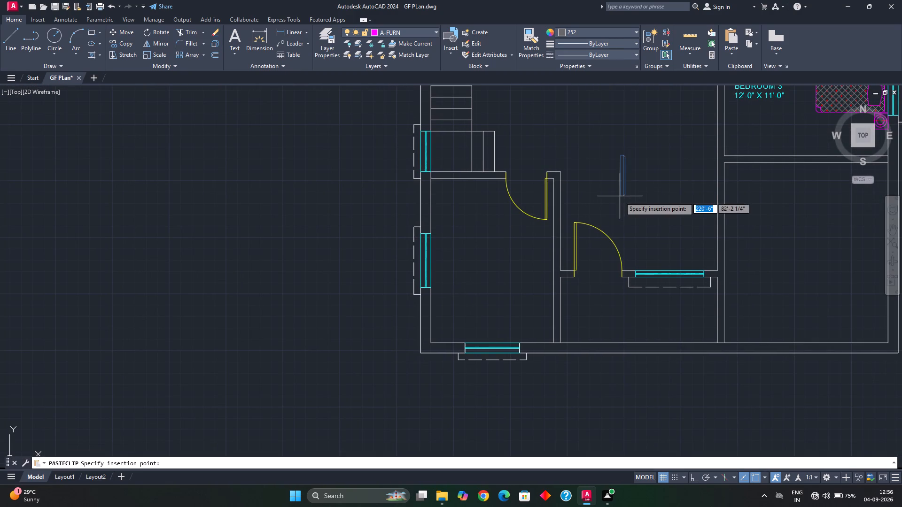
click(622, 205)
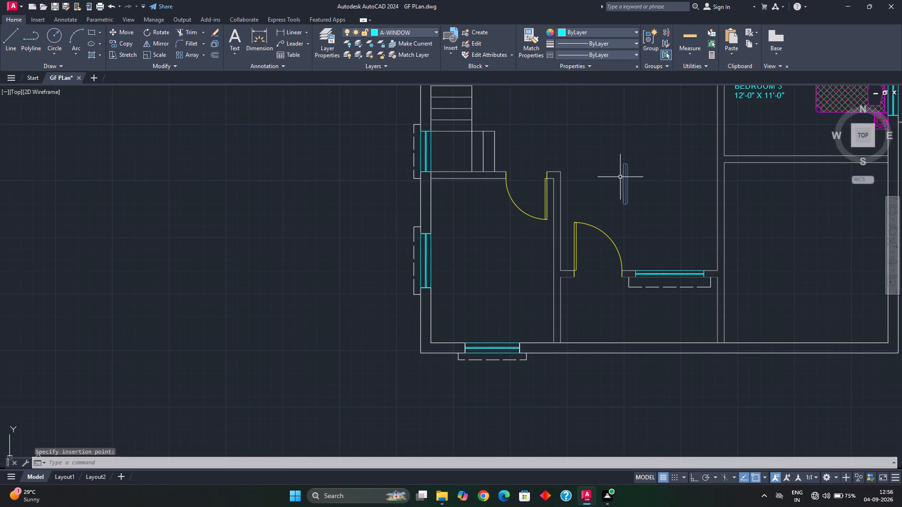
Mirror the pasted TV symbol about a vertical line along its east side, erasing the source object.
click(627, 181)
key(m)
key(i)
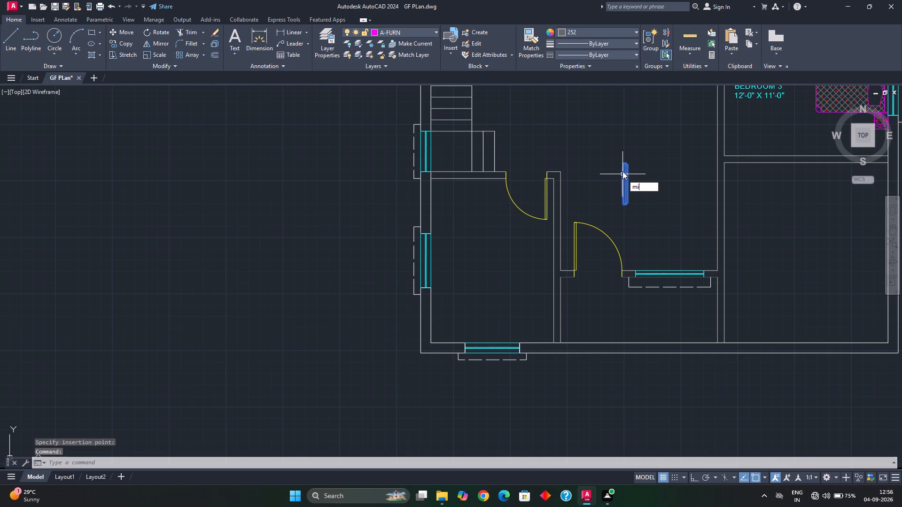
key(Return)
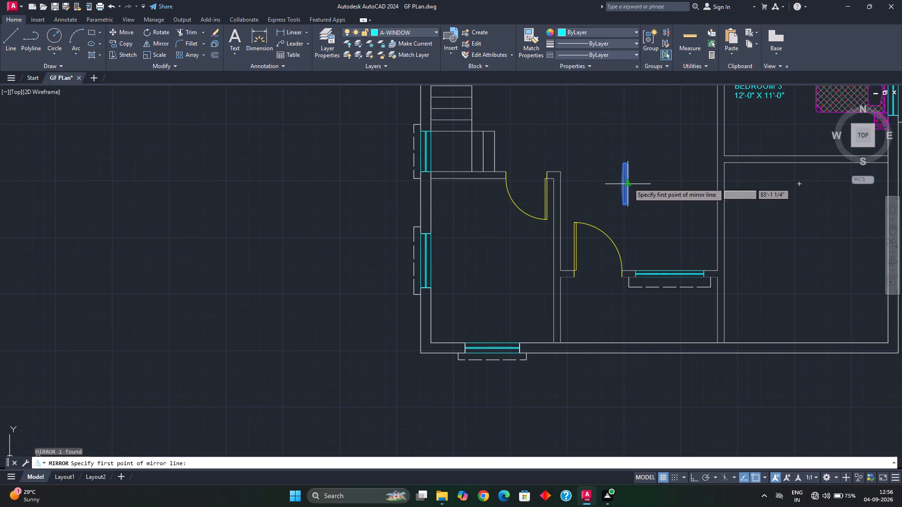
click(628, 183)
click(631, 226)
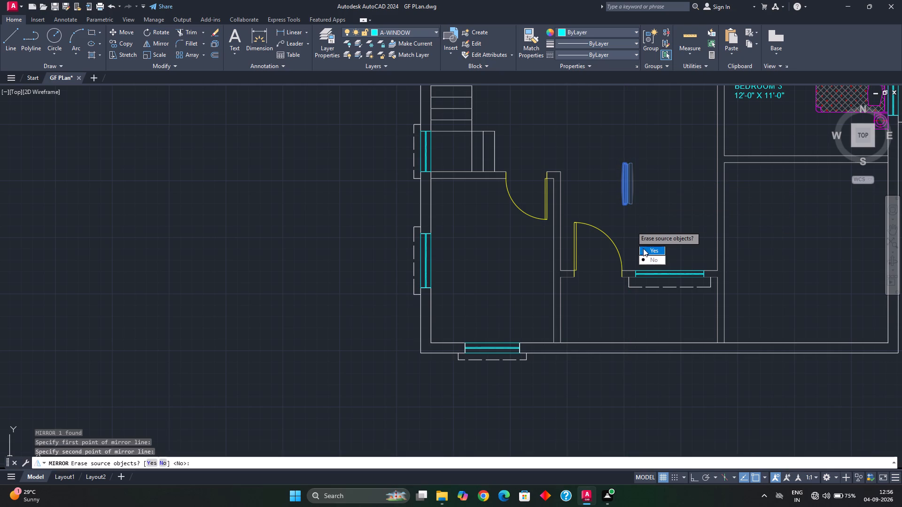
drag(645, 246, 631, 226)
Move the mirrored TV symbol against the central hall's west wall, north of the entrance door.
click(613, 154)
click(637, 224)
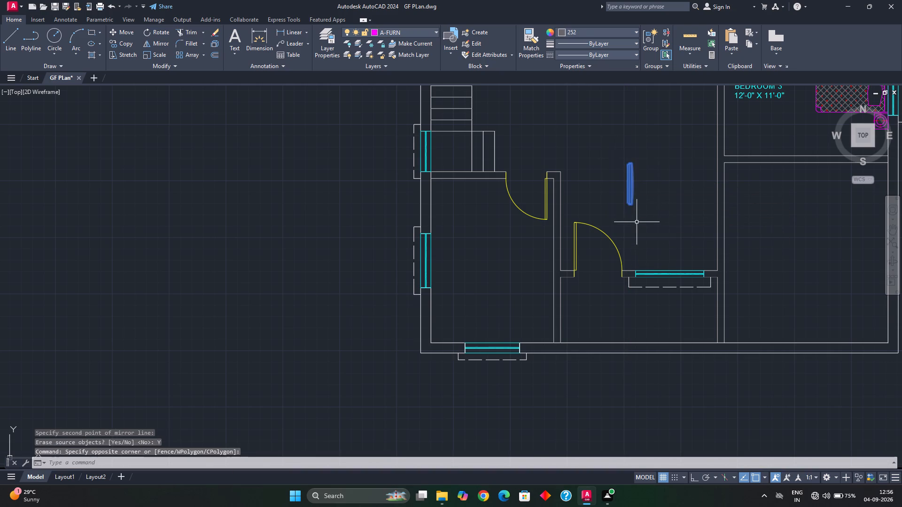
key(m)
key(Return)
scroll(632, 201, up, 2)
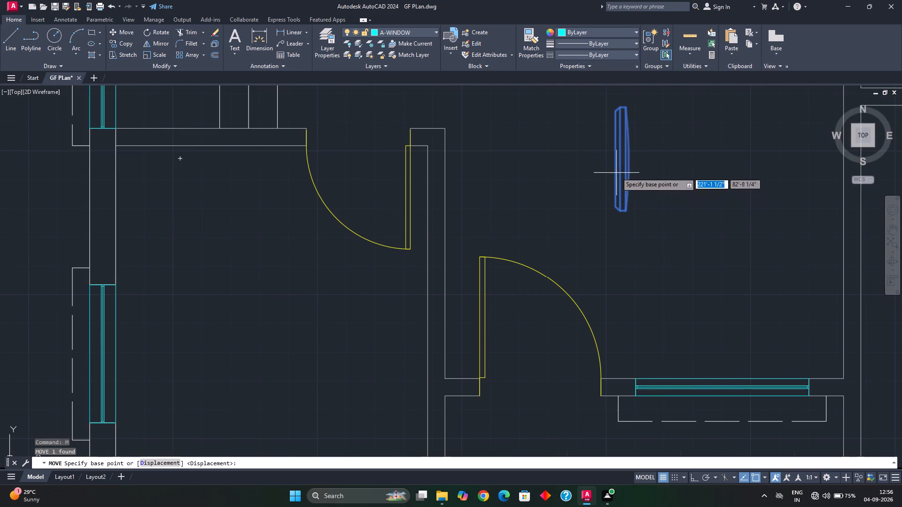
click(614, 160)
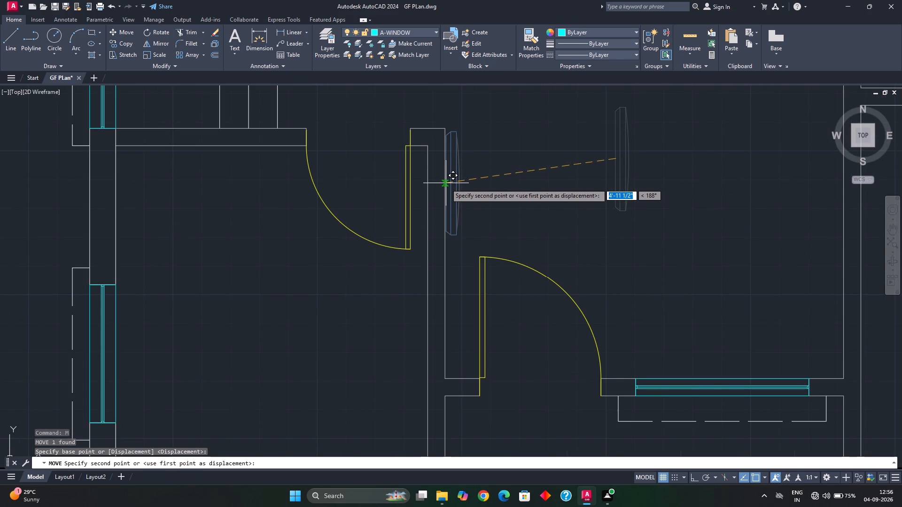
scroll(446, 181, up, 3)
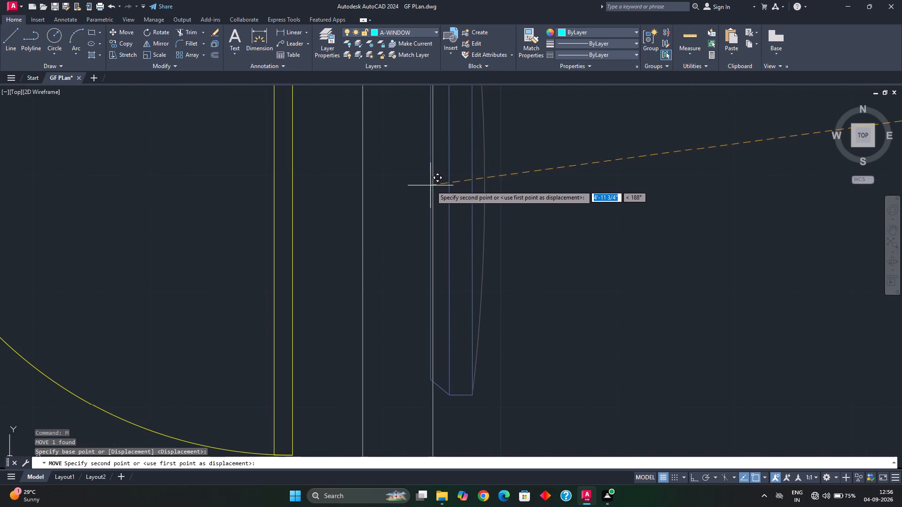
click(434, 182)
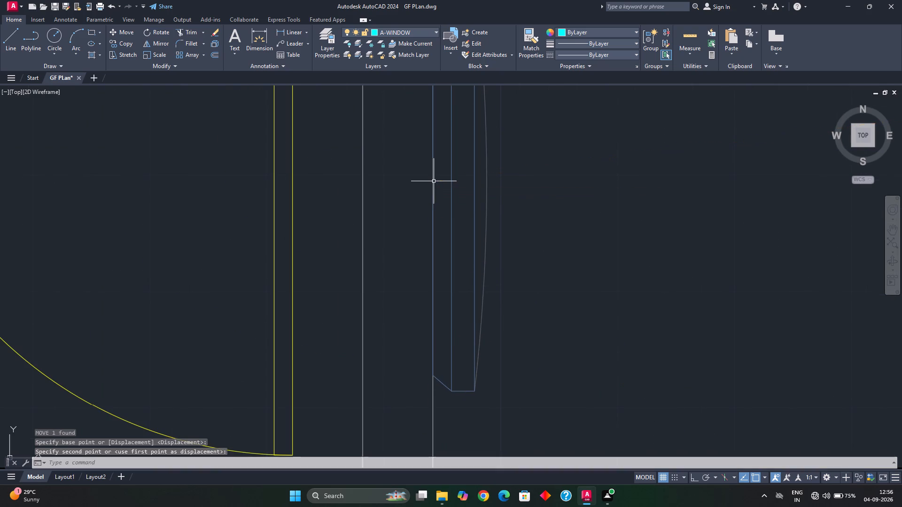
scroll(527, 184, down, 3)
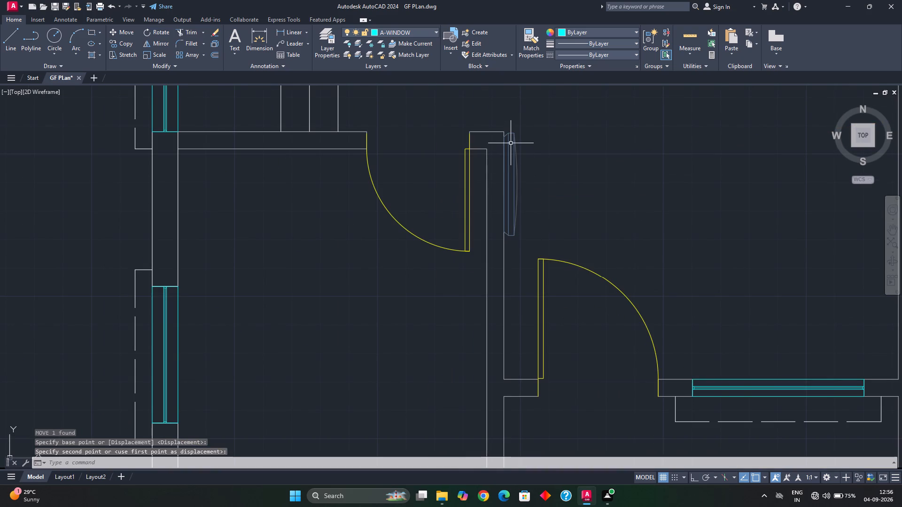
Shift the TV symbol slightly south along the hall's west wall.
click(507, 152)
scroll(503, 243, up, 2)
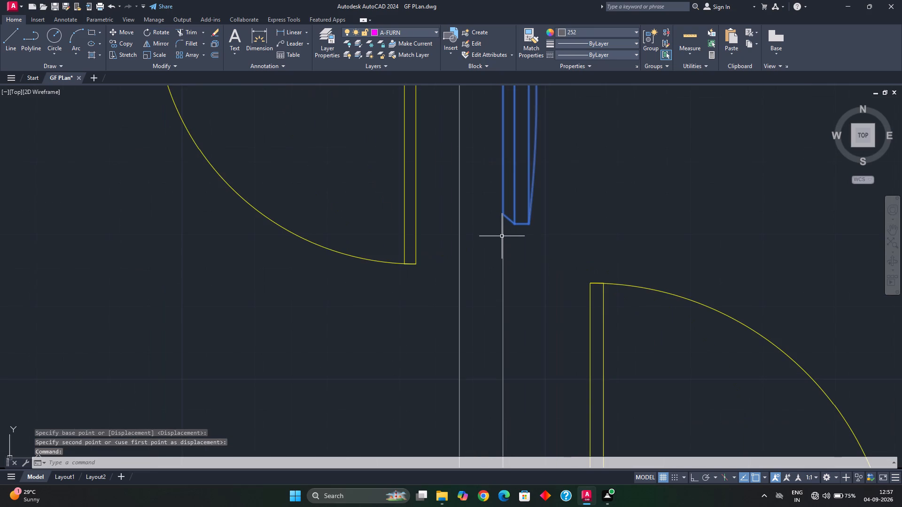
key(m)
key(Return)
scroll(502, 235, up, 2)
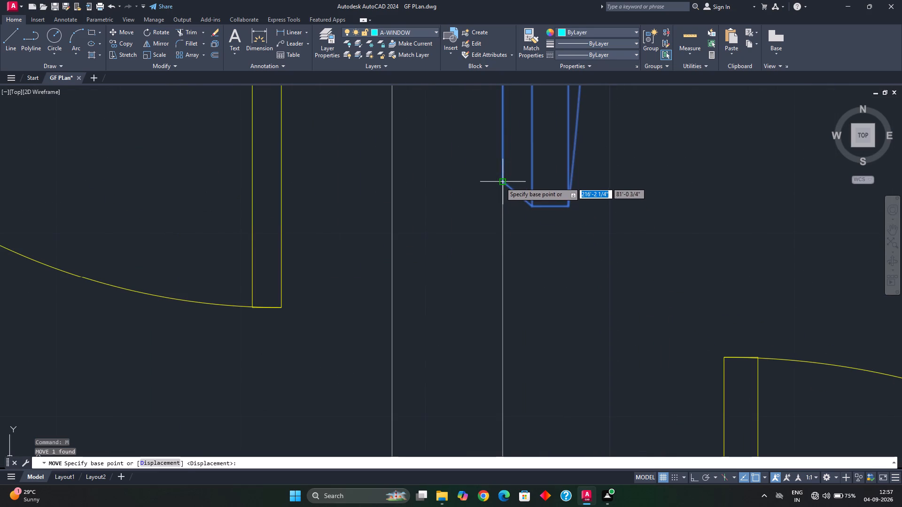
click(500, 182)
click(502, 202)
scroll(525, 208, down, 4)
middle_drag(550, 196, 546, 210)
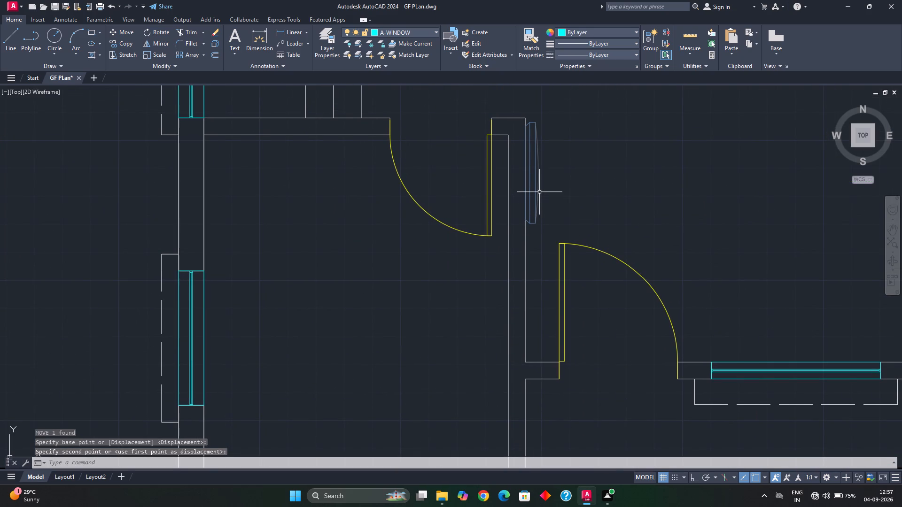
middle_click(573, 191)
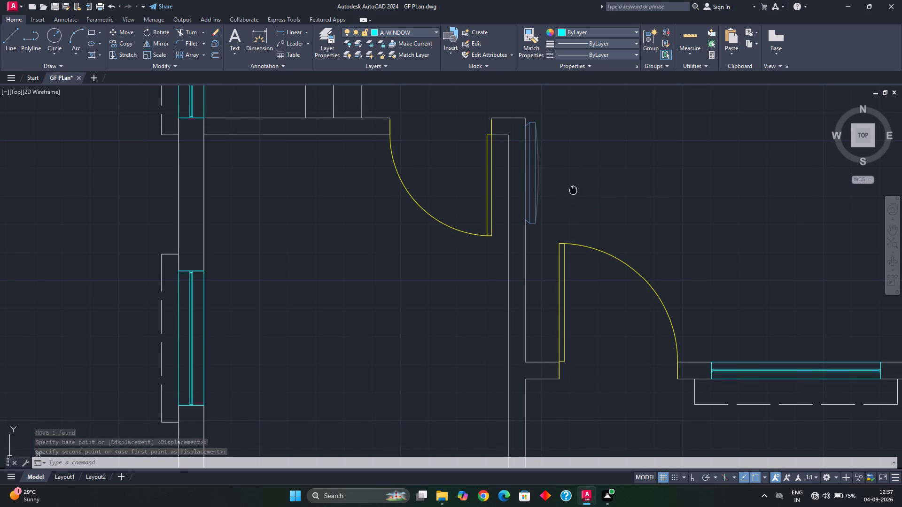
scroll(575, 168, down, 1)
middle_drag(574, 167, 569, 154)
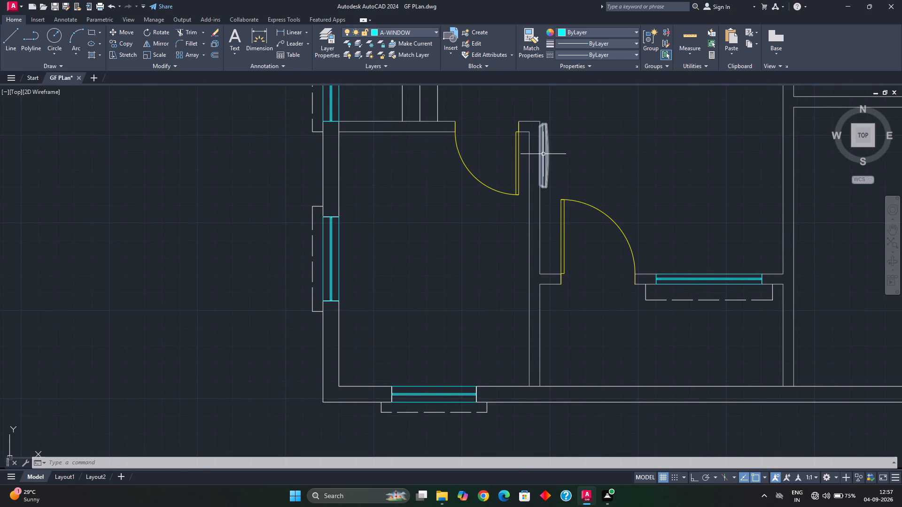
Delete the TV symbol from the central hall's west wall.
click(544, 153)
key(Delete)
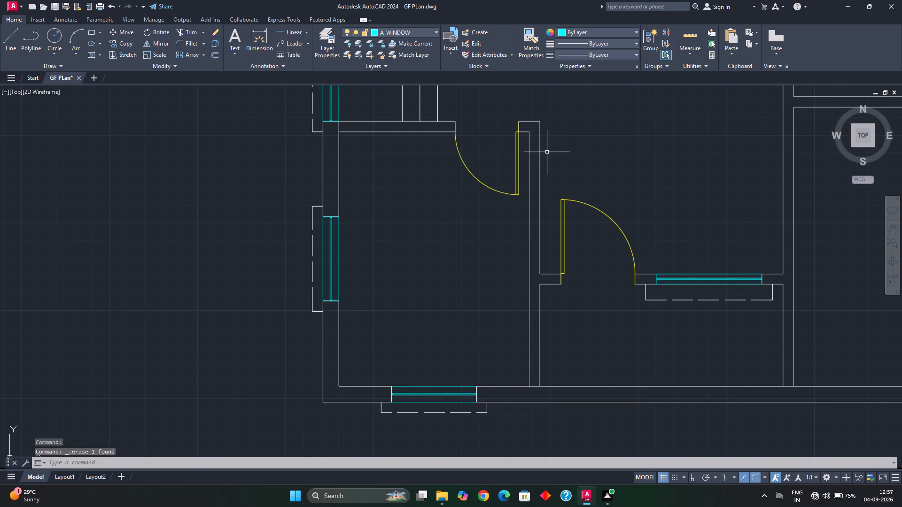
Copy the west three-seat sofa from the ground floor plan's LIVING room into the empty space between the two plans.
scroll(560, 171, down, 1)
middle_drag(562, 177, 549, 230)
scroll(551, 227, down, 2)
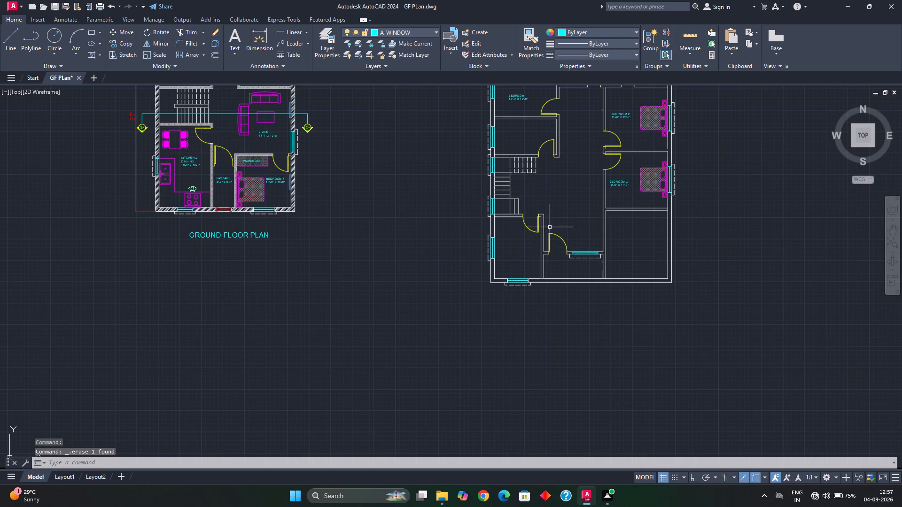
middle_drag(274, 202, 385, 234)
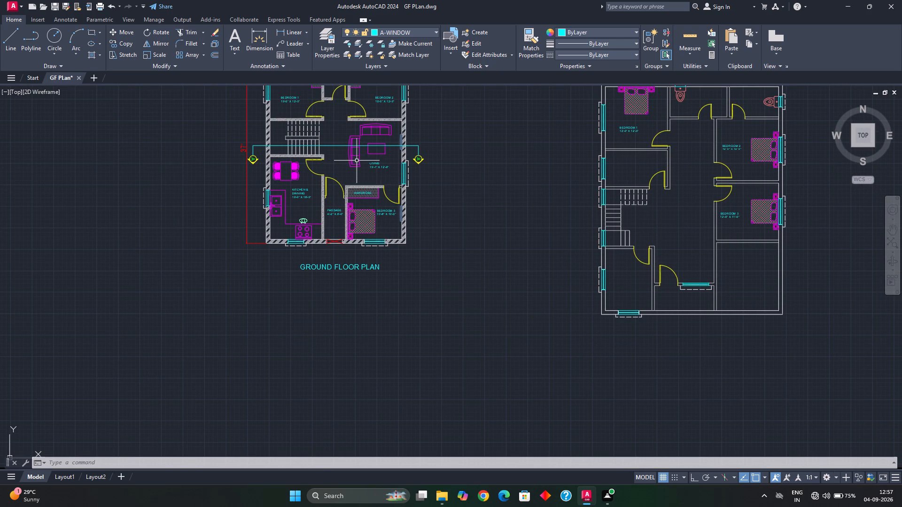
click(340, 131)
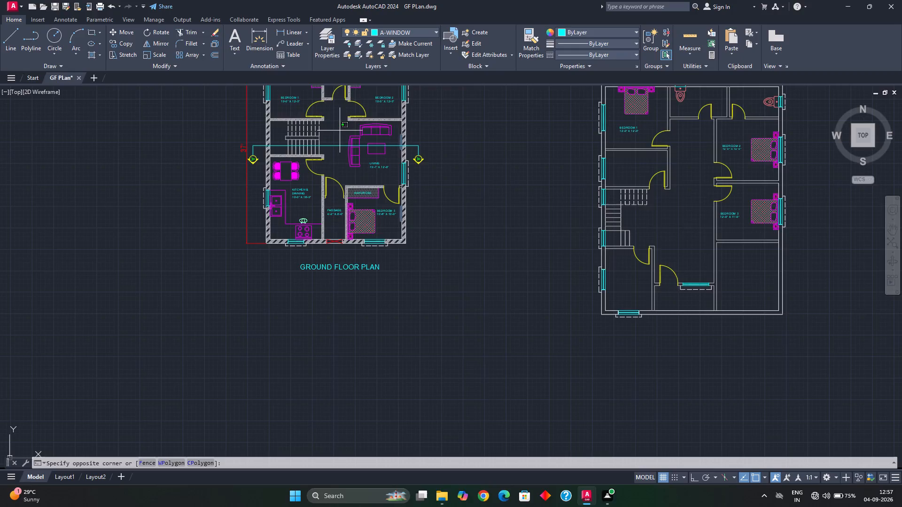
click(363, 176)
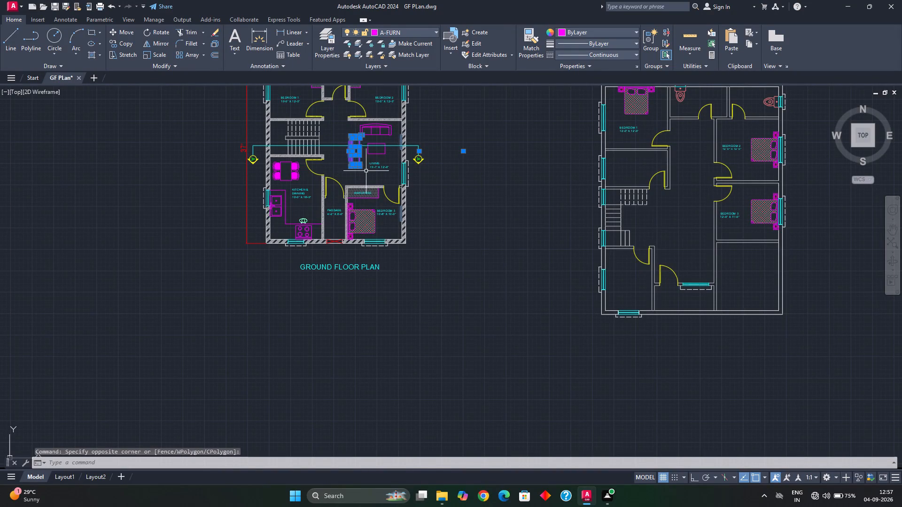
key(ctrl+c)
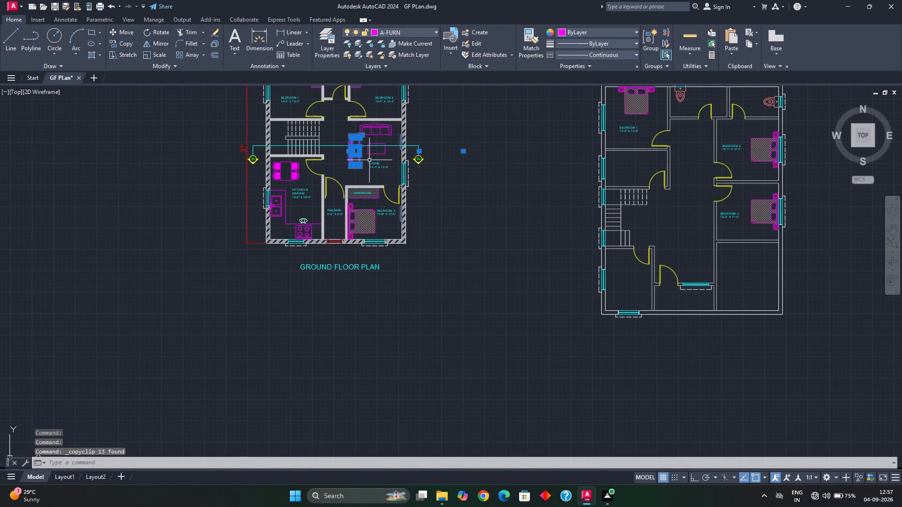
key(ctrl+v)
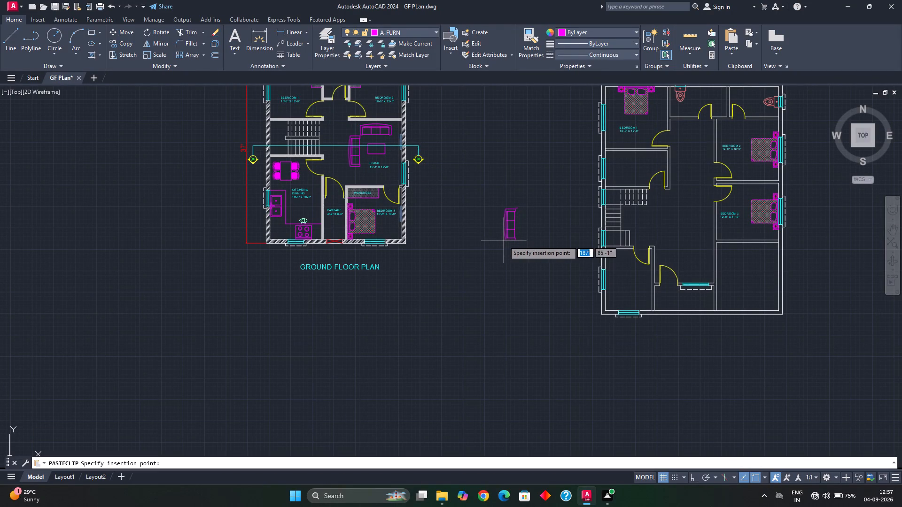
click(505, 240)
Erase the stray object at the pasted sofa's northeast corner.
scroll(519, 221, up, 3)
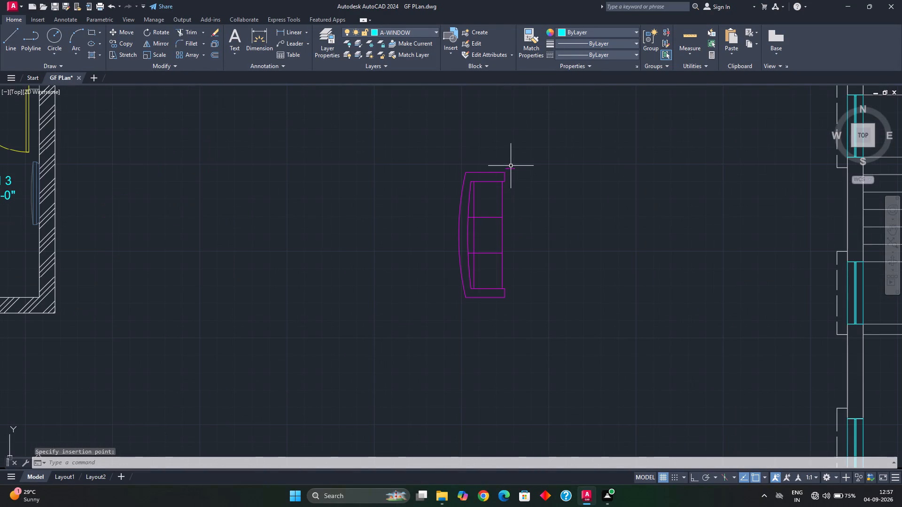
click(510, 166)
click(506, 177)
key(Delete)
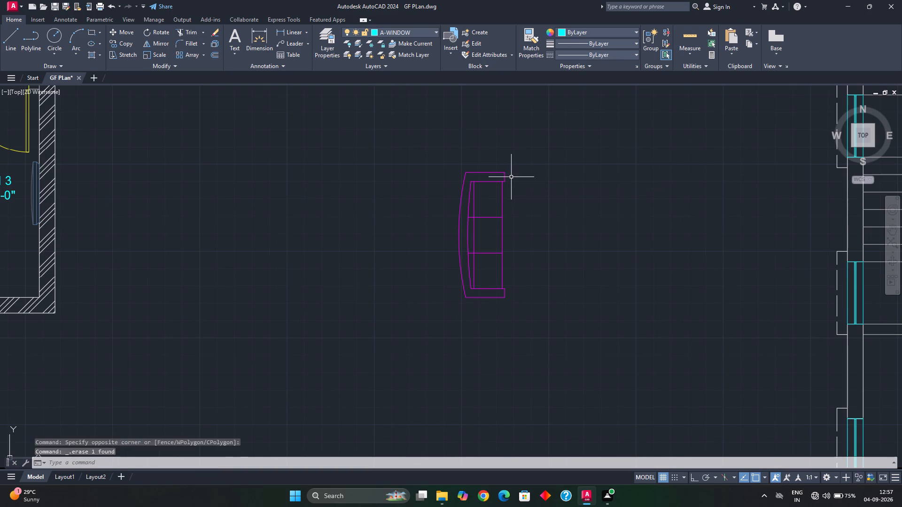
Mirror the pasted sofa about a vertical line along its east side, erasing the source objects.
click(434, 145)
drag(522, 318, 521, 314)
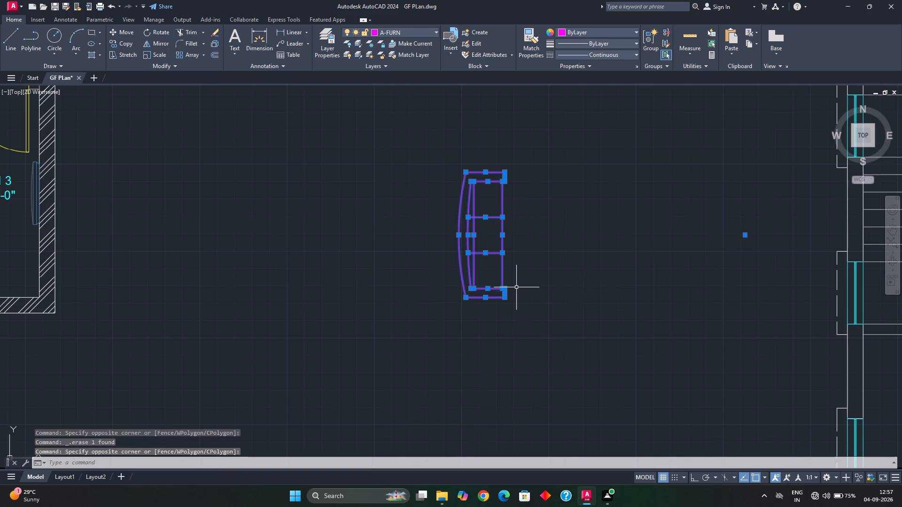
key(m)
key(i)
key(Return)
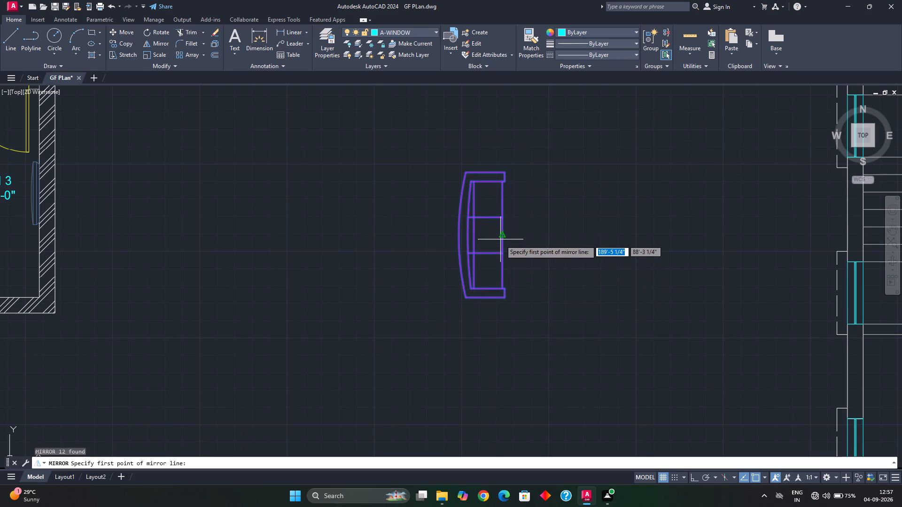
click(504, 297)
click(506, 338)
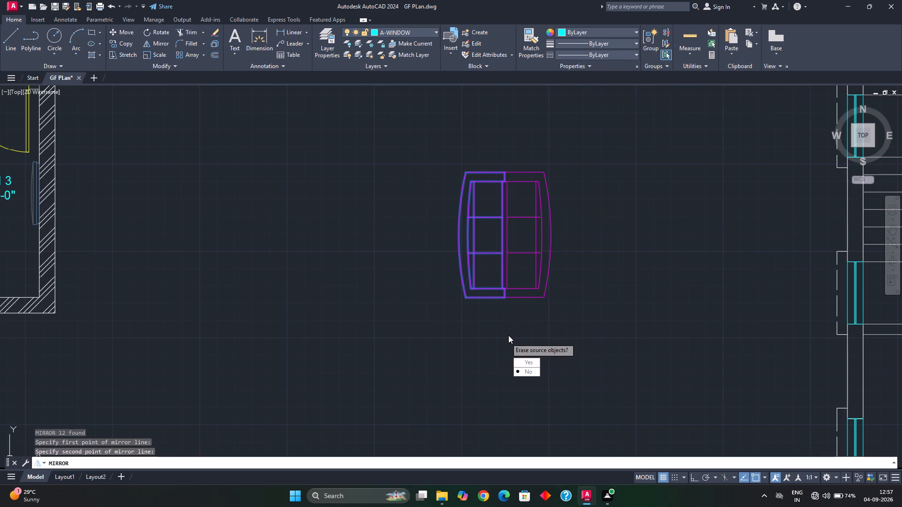
drag(521, 360, 506, 338)
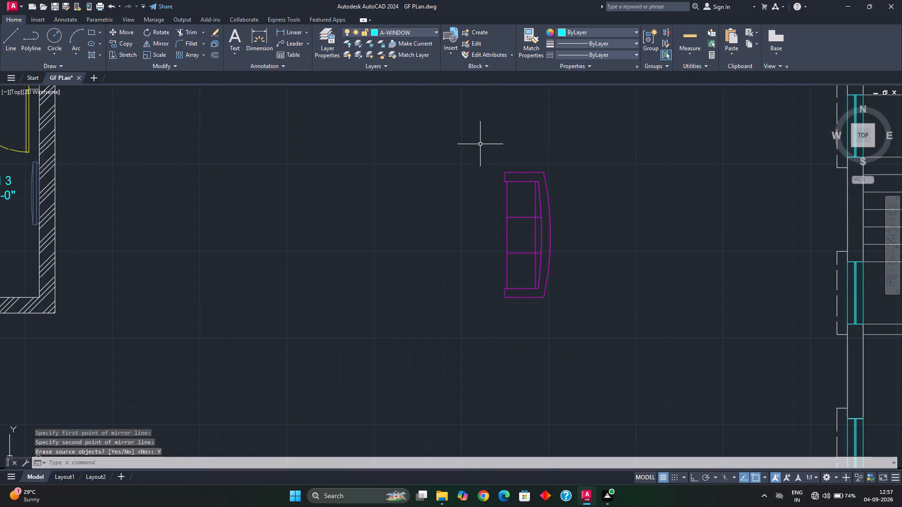
Move the mirrored sofa into the new plan's central hall, beside the east wall and just north of the south window.
drag(475, 136, 477, 141)
click(560, 324)
key(m)
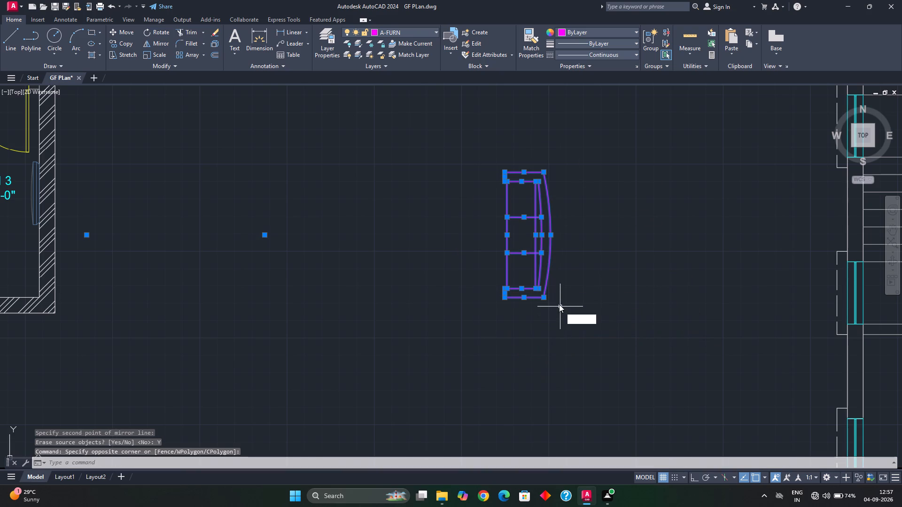
key(Return)
click(505, 300)
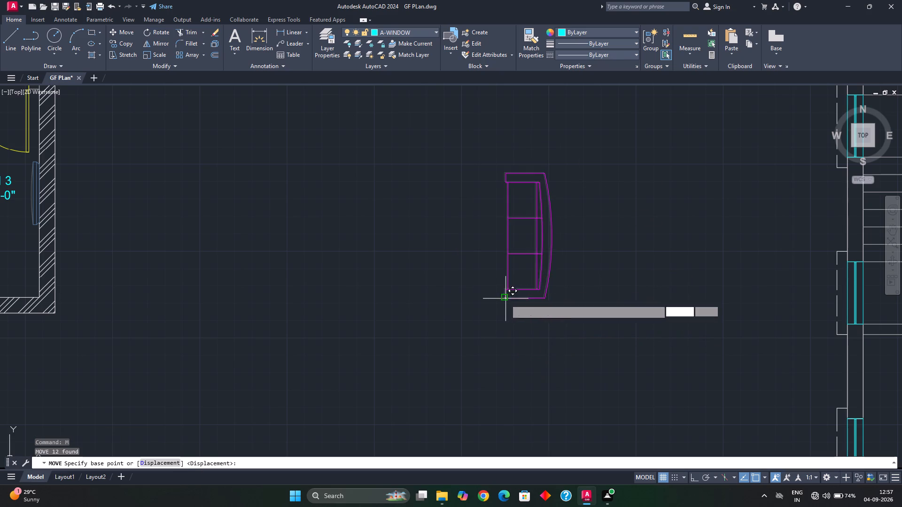
scroll(628, 349, down, 1)
middle_drag(628, 349, 433, 215)
middle_drag(539, 275, 389, 277)
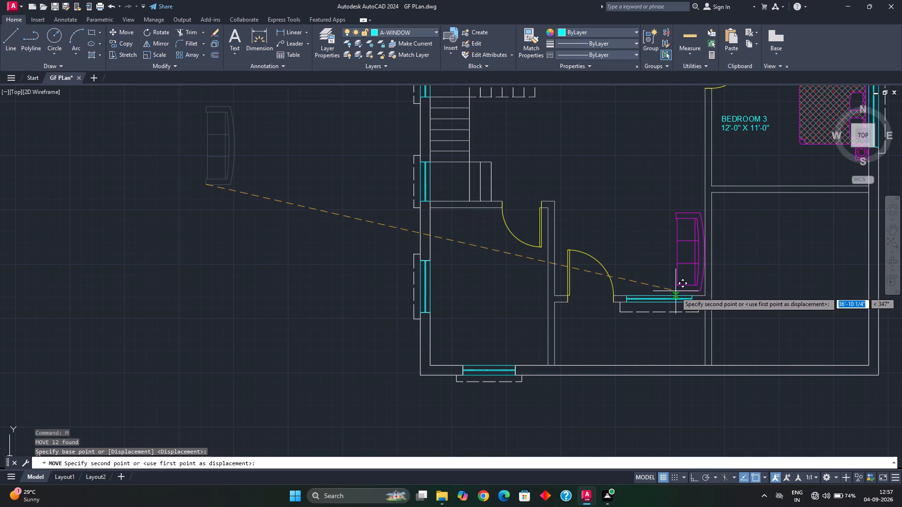
click(673, 291)
Copy the north three-seat sofa from the ground floor plan's LIVING room into the empty space west of the new plan.
scroll(673, 275, down, 3)
scroll(476, 191, up, 2)
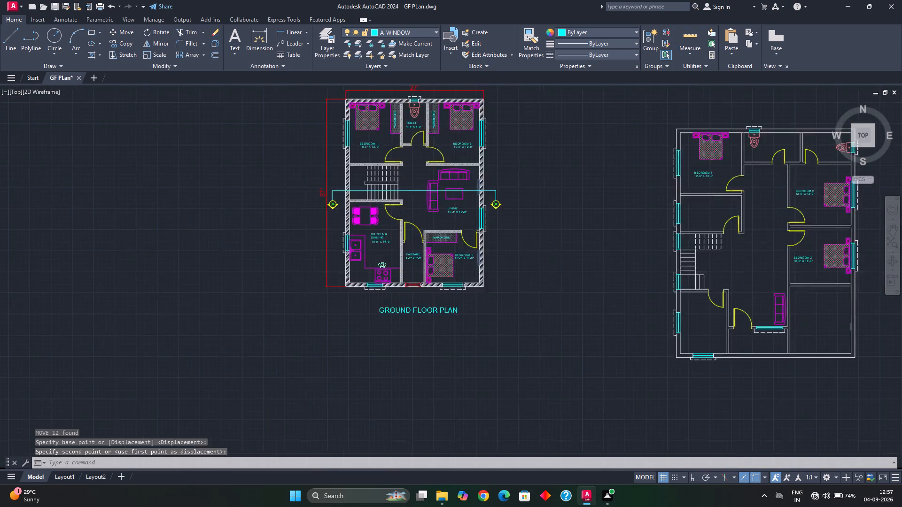
scroll(426, 174, up, 1)
middle_drag(426, 174, 433, 192)
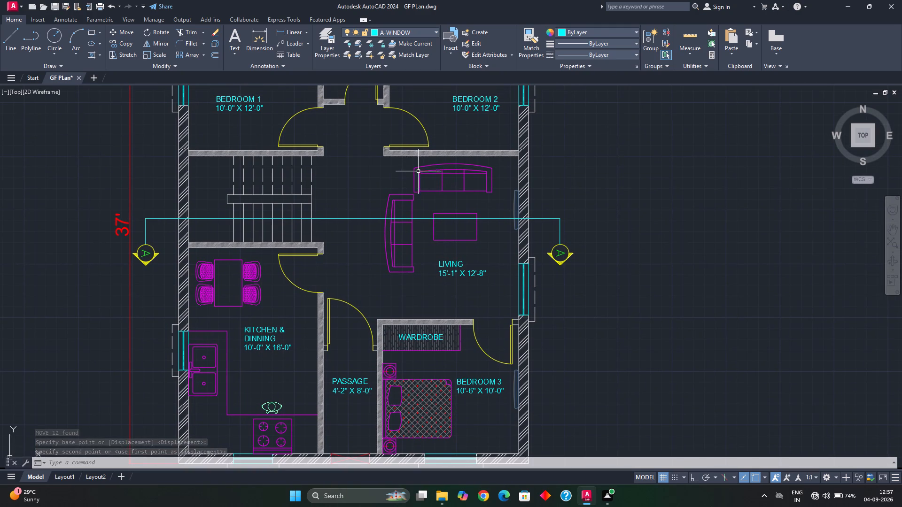
click(407, 161)
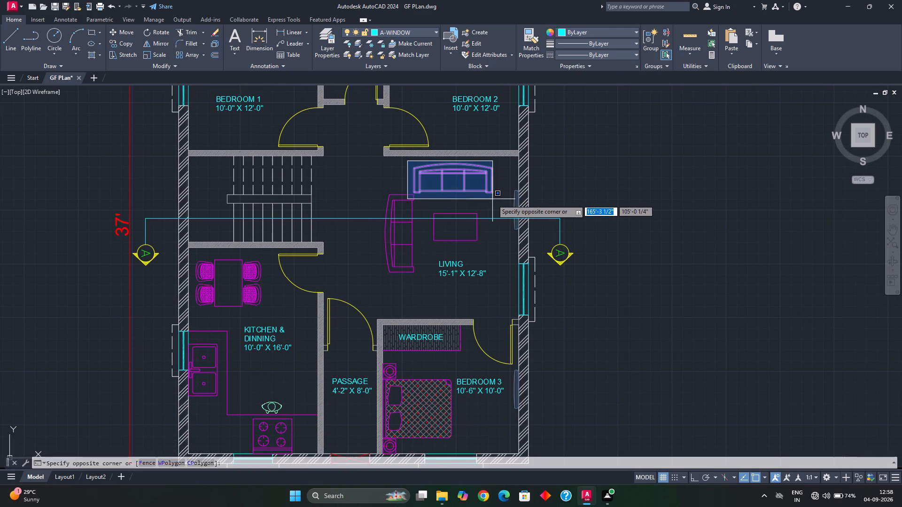
click(500, 200)
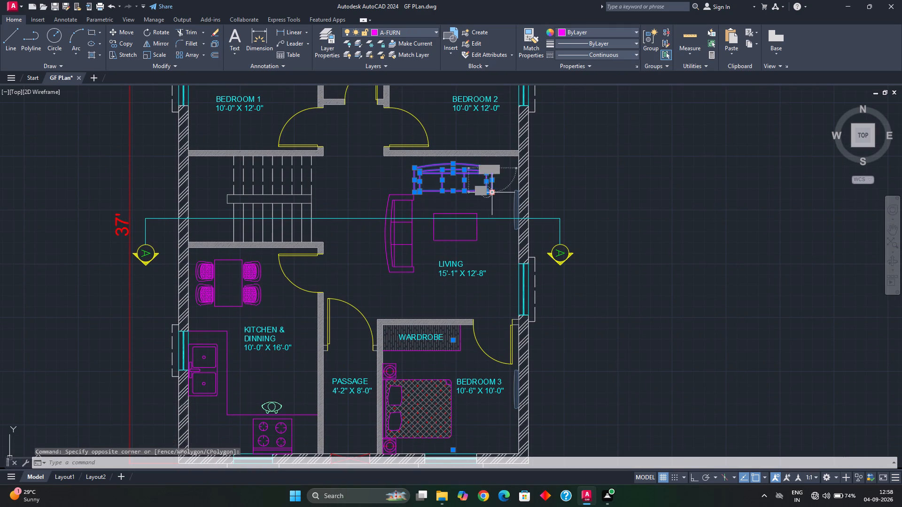
key(ctrl+c)
scroll(645, 329, down, 2)
middle_drag(652, 331, 462, 269)
scroll(562, 332, up, 1)
middle_drag(562, 332, 532, 285)
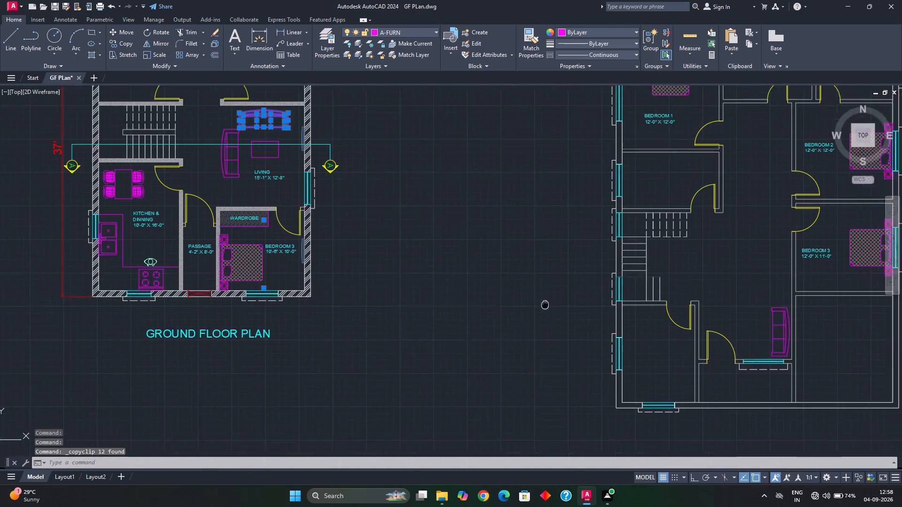
middle_drag(532, 285, 523, 269)
ctrl+scroll(519, 265, up, 1)
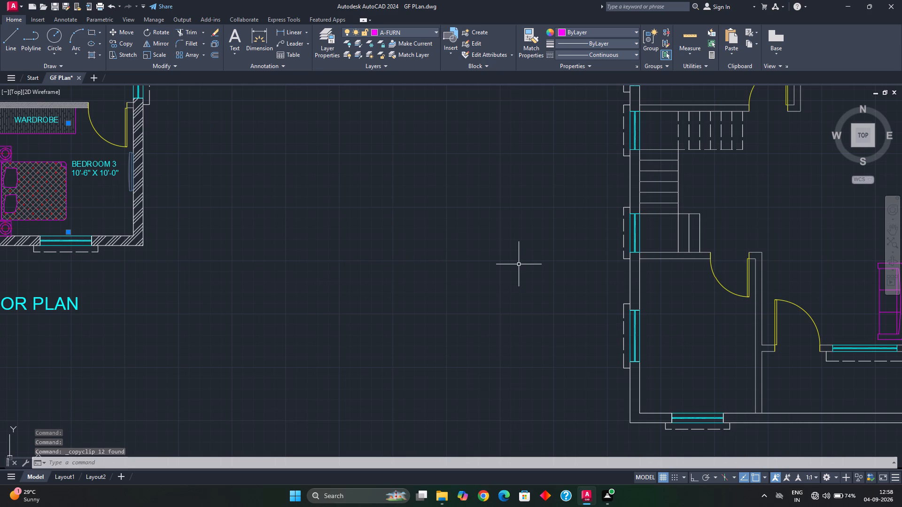
key(ctrl+v)
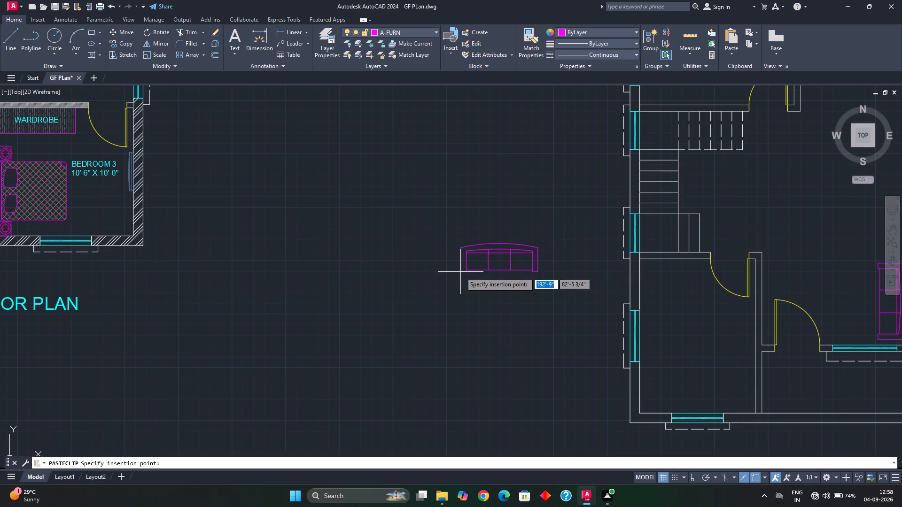
click(461, 272)
scroll(496, 278, up, 2)
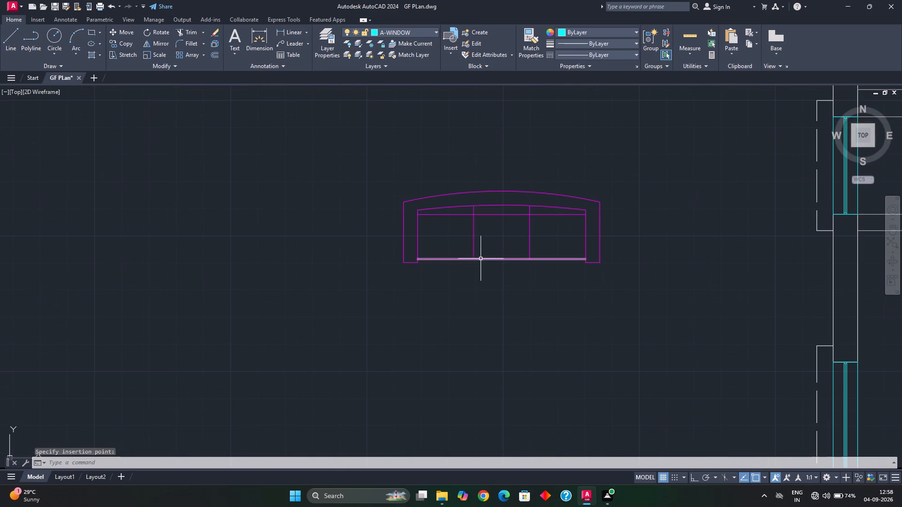
Trim away the copied sofa's west and east seat lines and its curved back, keeping the middle seat.
click(473, 225)
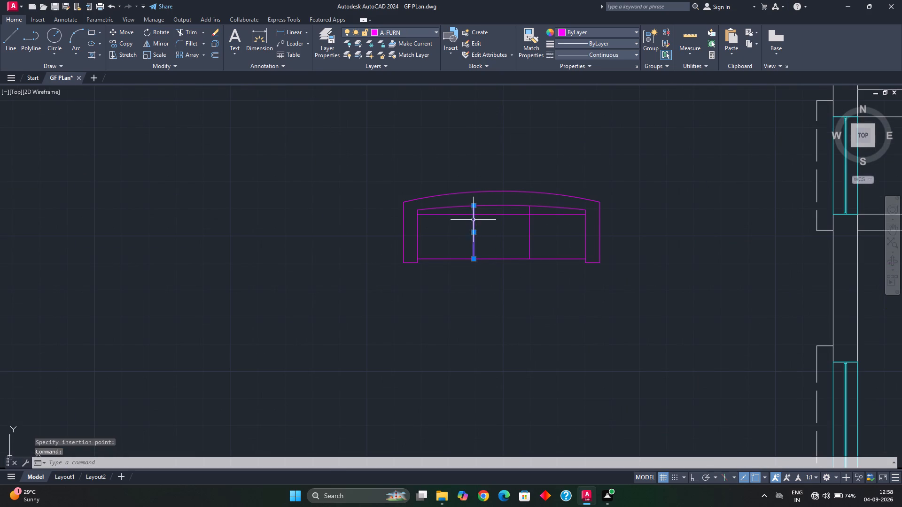
key(Escape)
text(tr)
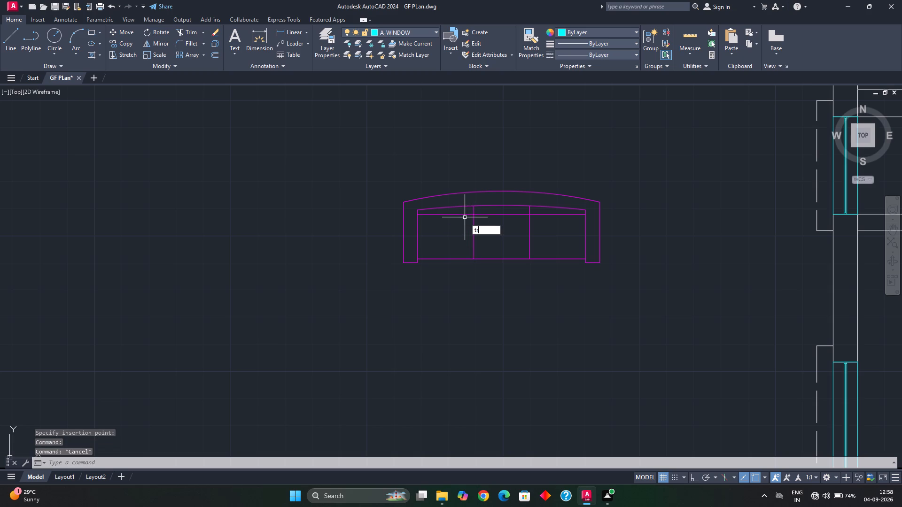
key(space)
click(466, 216)
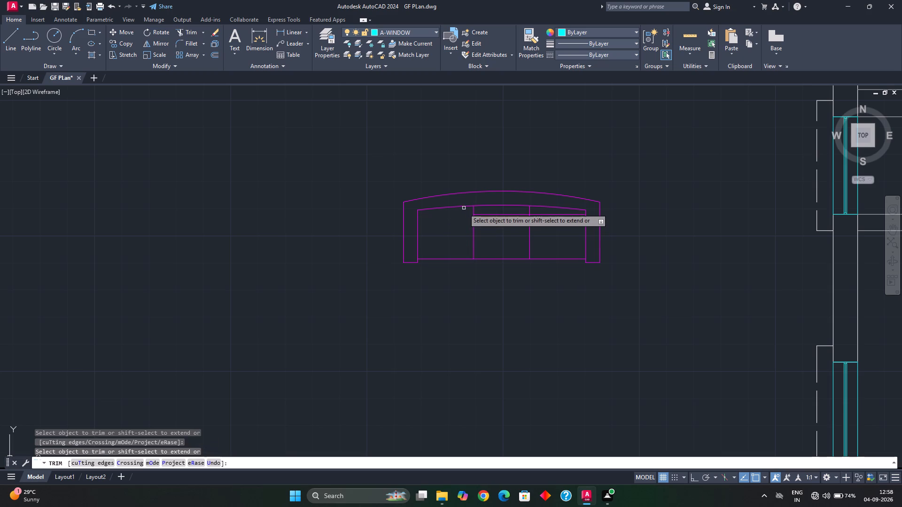
click(464, 207)
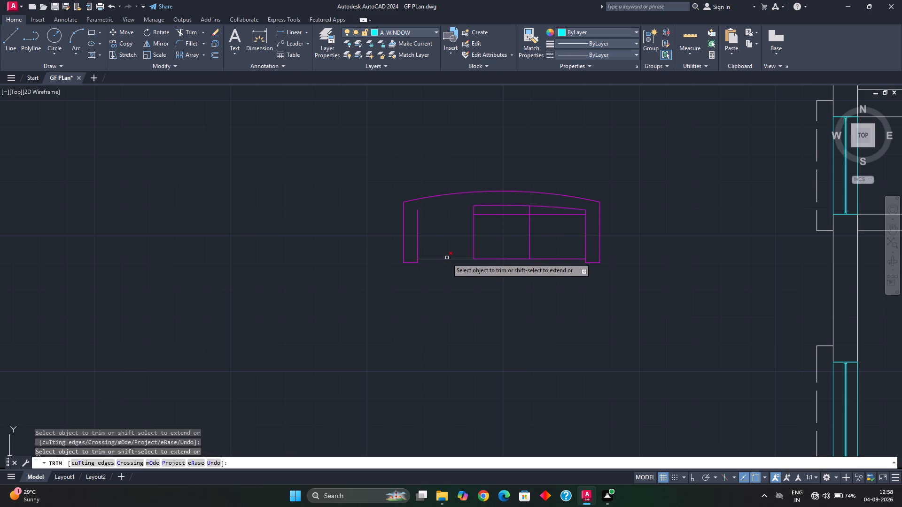
click(447, 258)
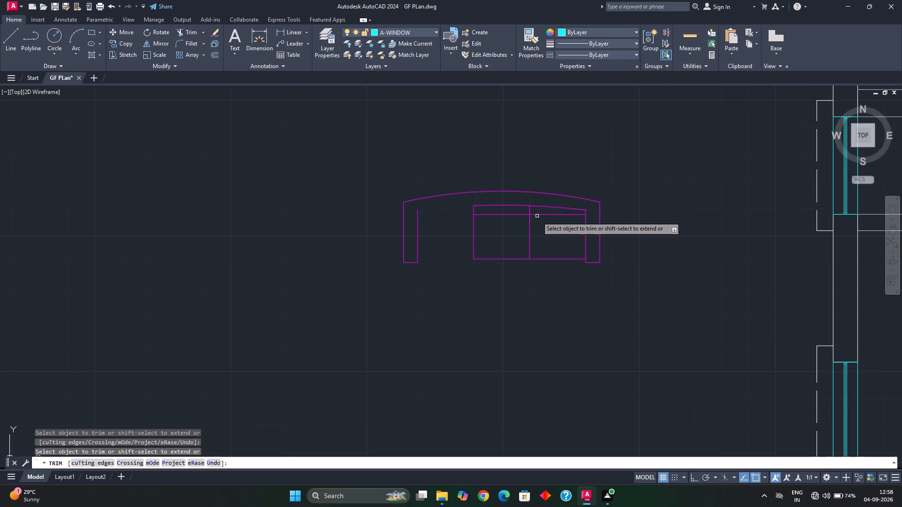
click(536, 214)
click(538, 207)
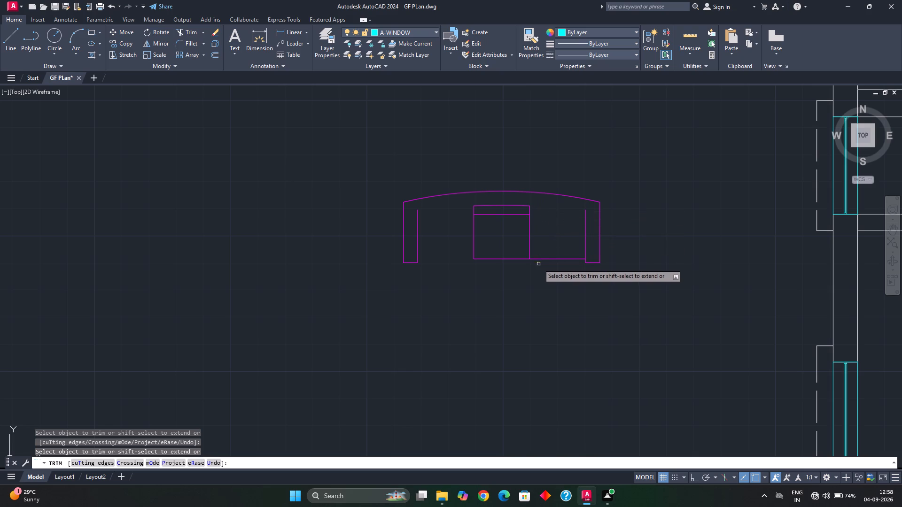
click(540, 259)
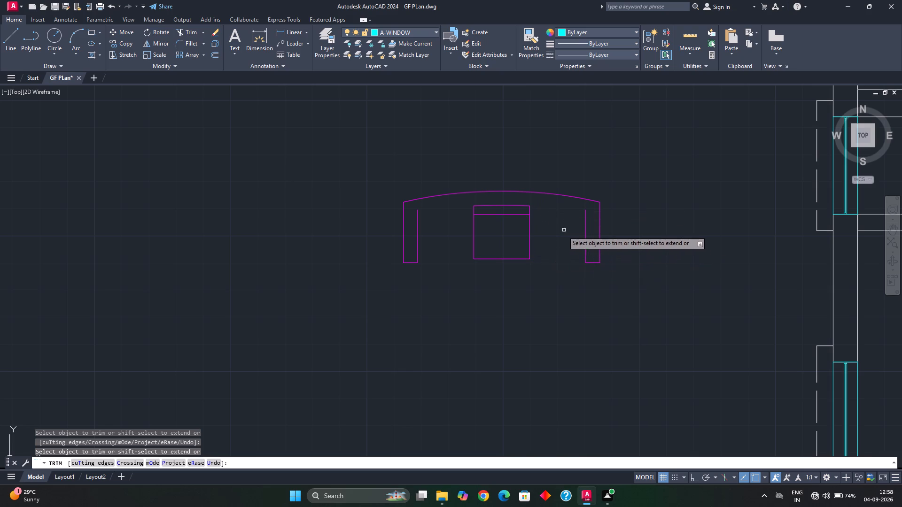
click(513, 192)
key(Escape)
key(Escape)
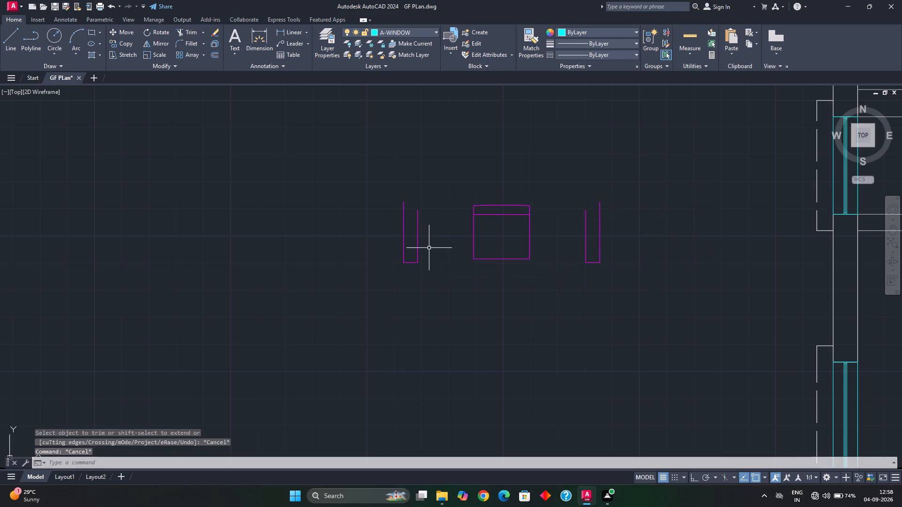
Erase the inner side lines of the copied sofa's west and east armrests.
click(417, 253)
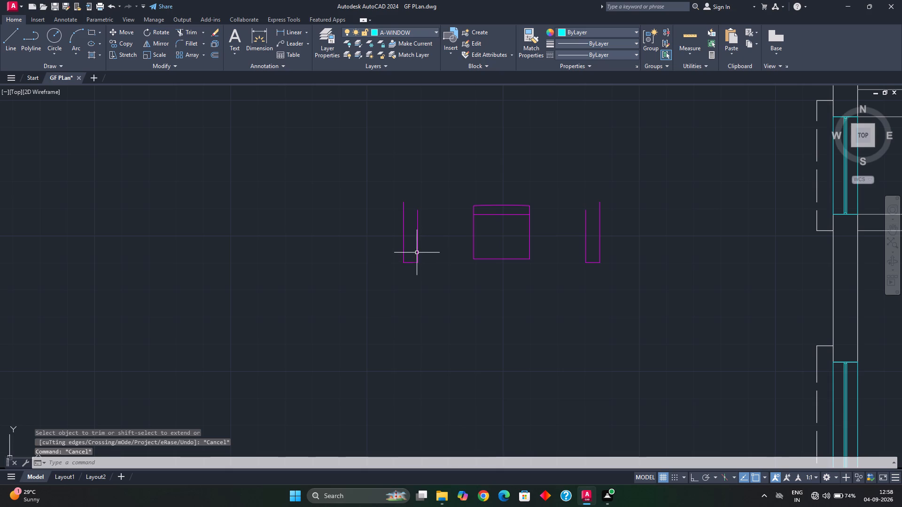
key(Delete)
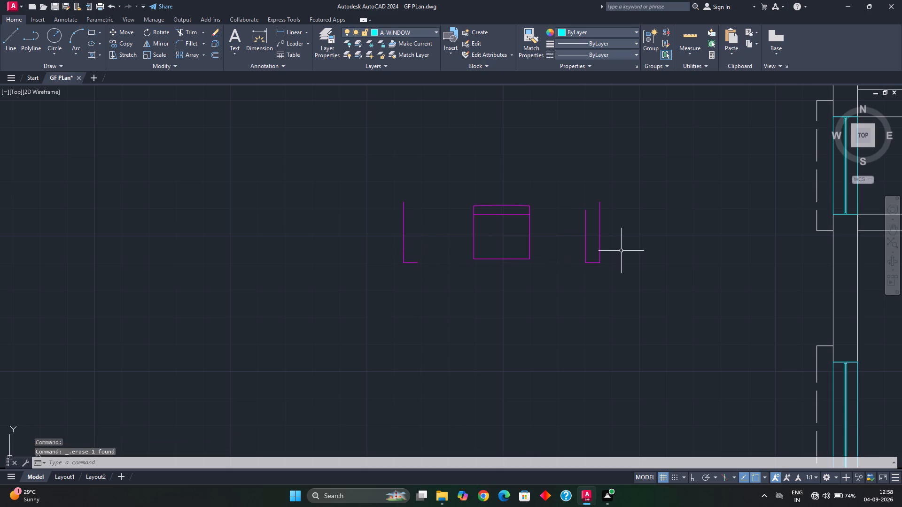
click(585, 246)
key(Delete)
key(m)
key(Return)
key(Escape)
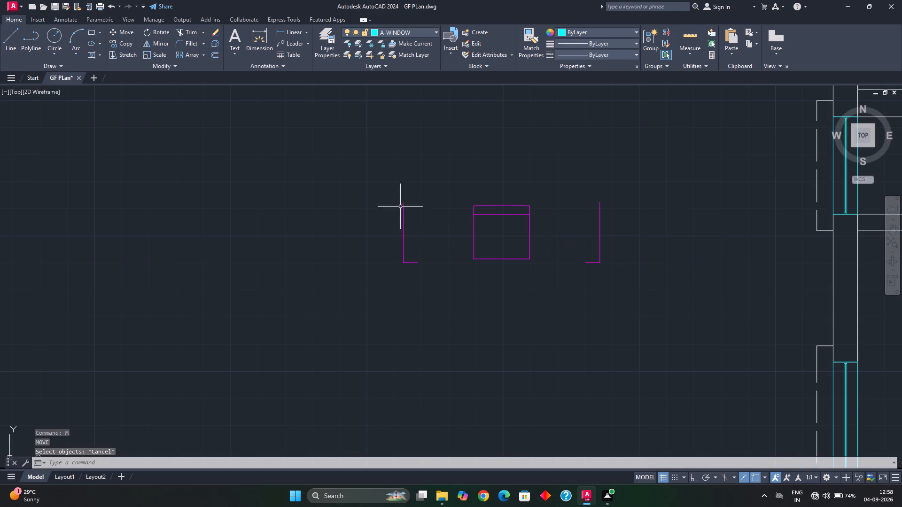
Move the west armrest's two lines so their inner front end meets the middle seat's southwest corner.
click(395, 193)
click(429, 284)
key(m)
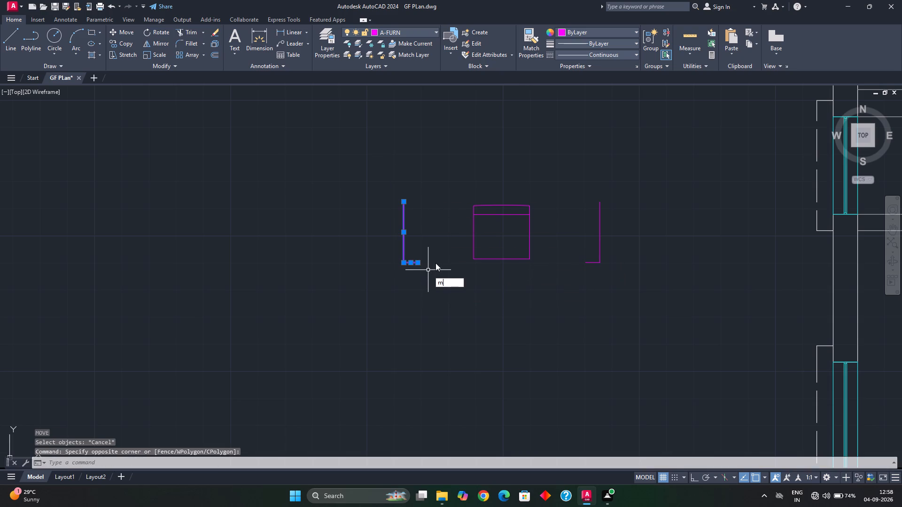
key(Return)
click(419, 262)
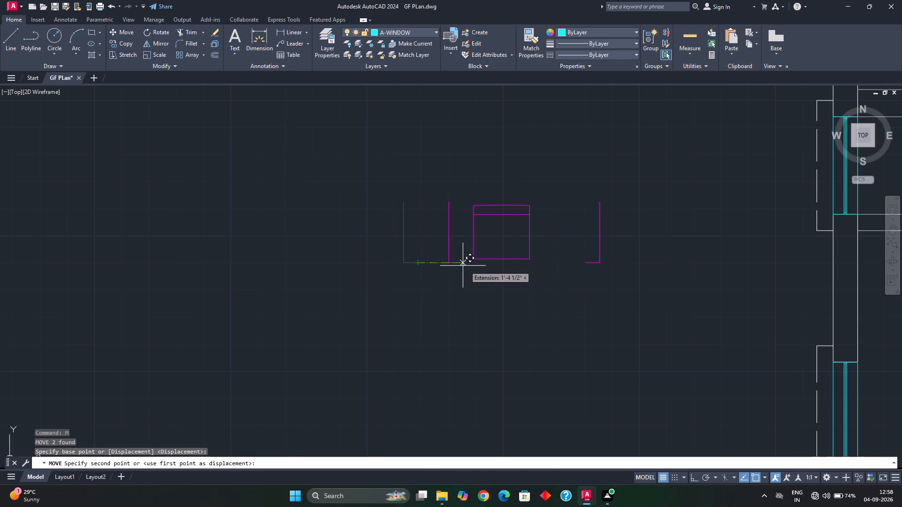
scroll(468, 265, up, 2)
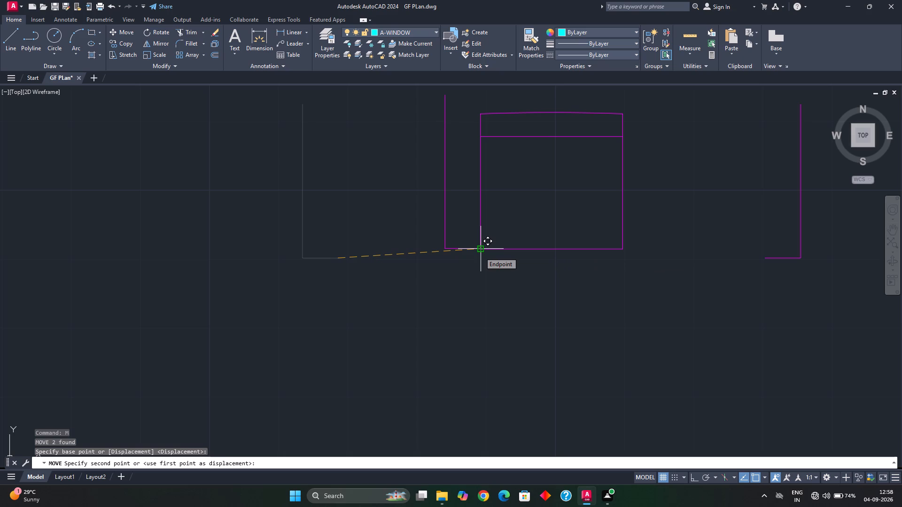
click(480, 252)
Move the east armrest's two lines so their inner front end meets the middle seat's southeast corner.
scroll(494, 258, down, 2)
middle_drag(502, 259, 474, 270)
drag(560, 195, 560, 200)
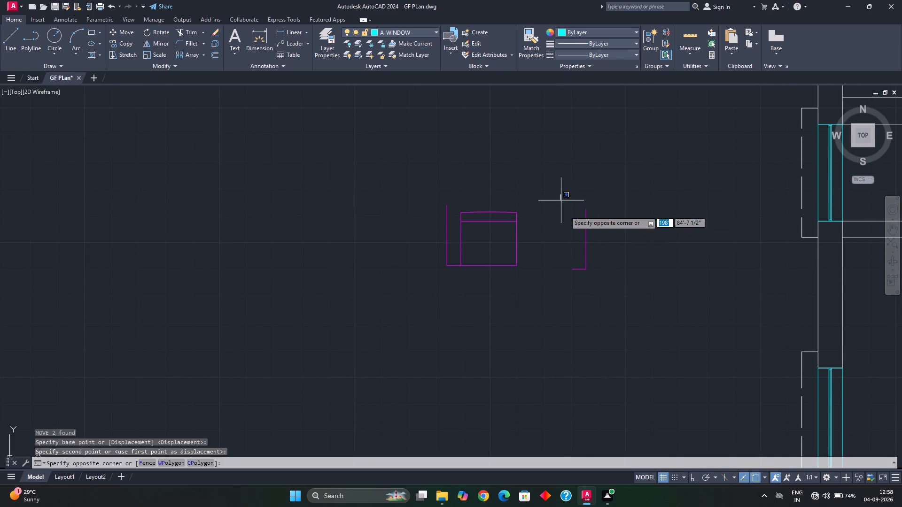
click(604, 293)
key(m)
key(Return)
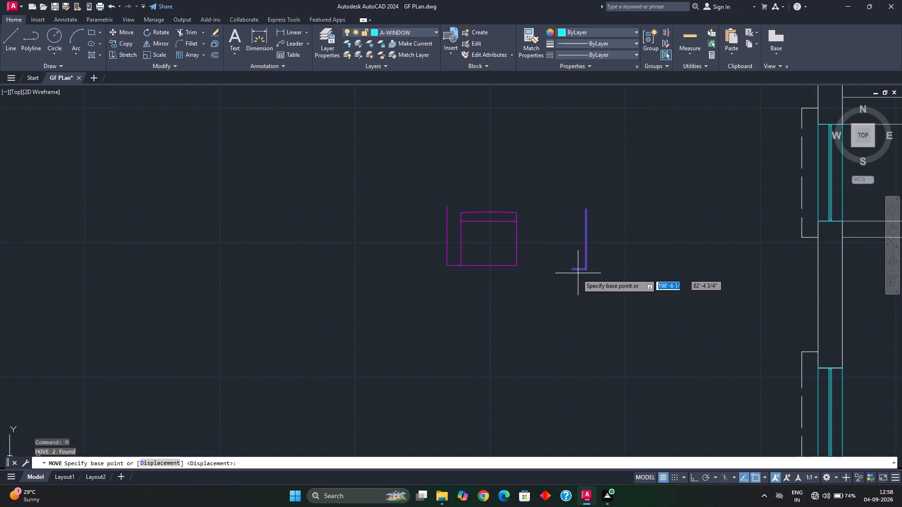
click(573, 271)
click(516, 267)
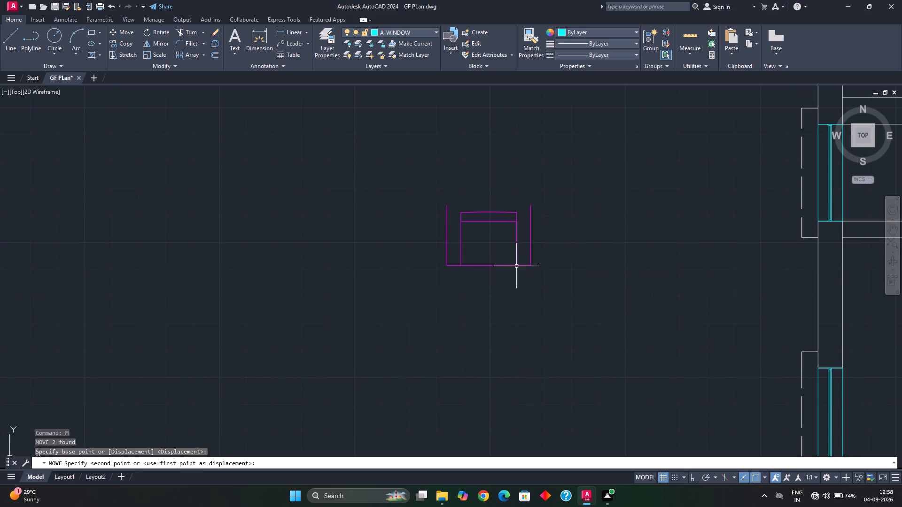
key(Escape)
Offset the front lines of both armrests 3" to the south.
scroll(523, 275, up, 2)
click(521, 253)
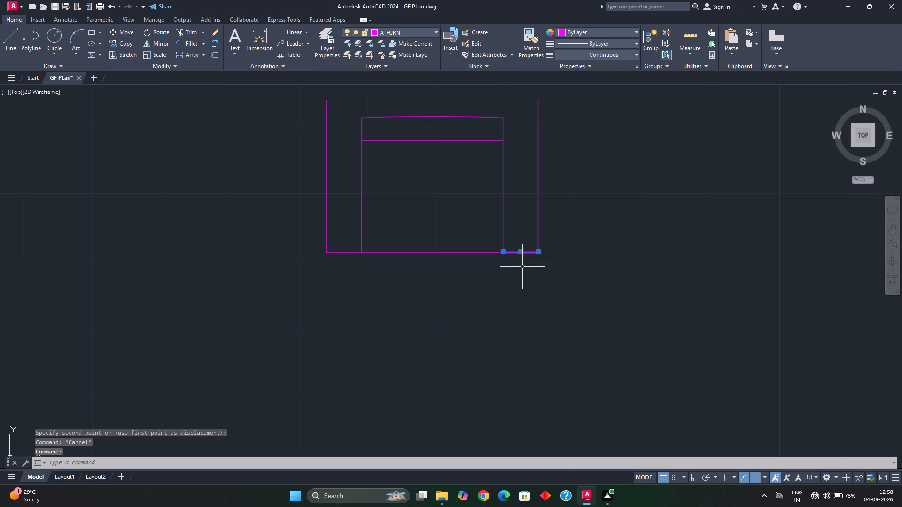
key(o)
key(Return)
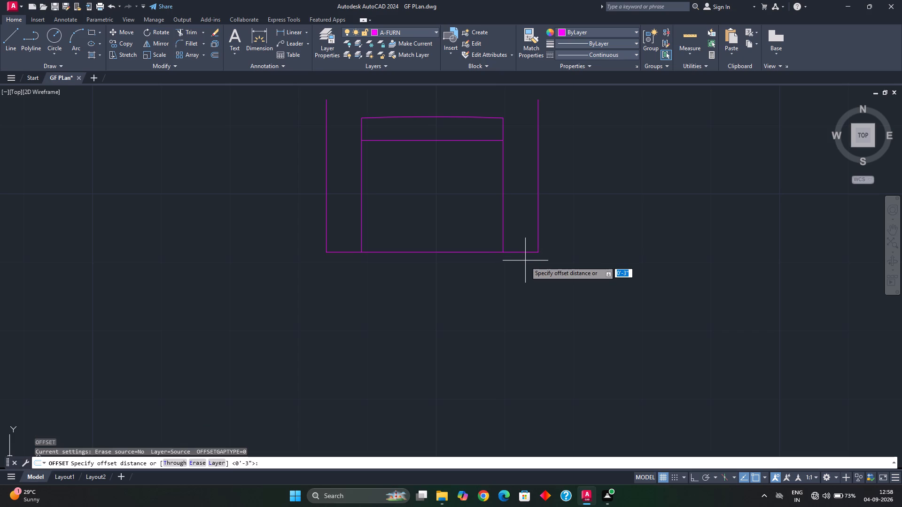
key(Return)
click(528, 261)
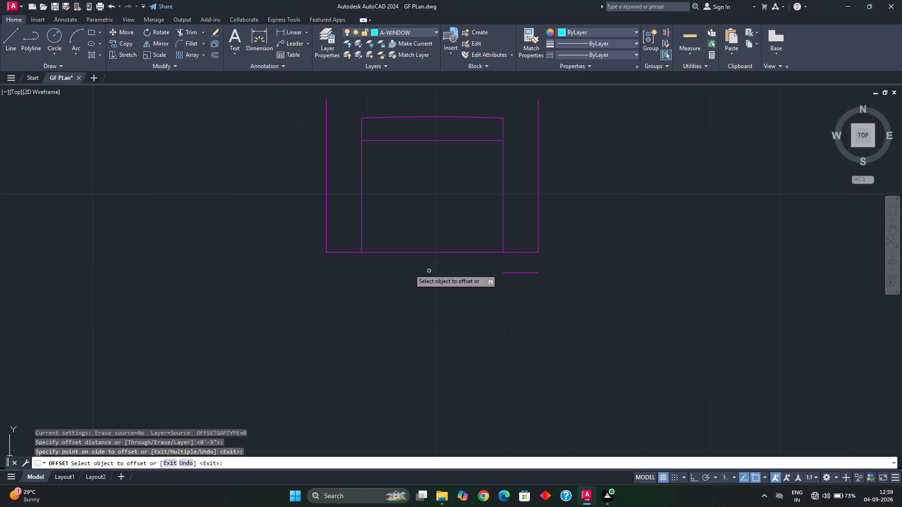
click(354, 253)
click(354, 270)
key(Escape)
key(Escape)
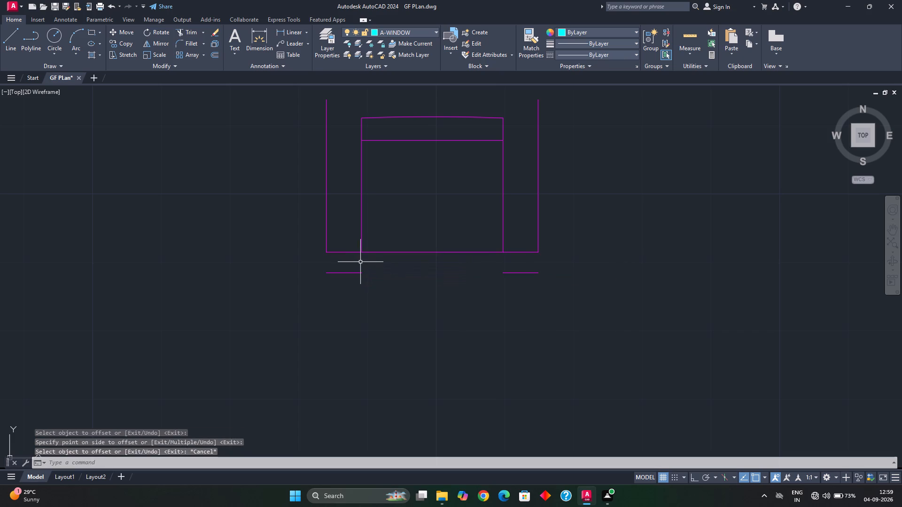
Trim away the original front lines of both armrests, level with the seat's front edge.
key(t)
key(r)
key(space)
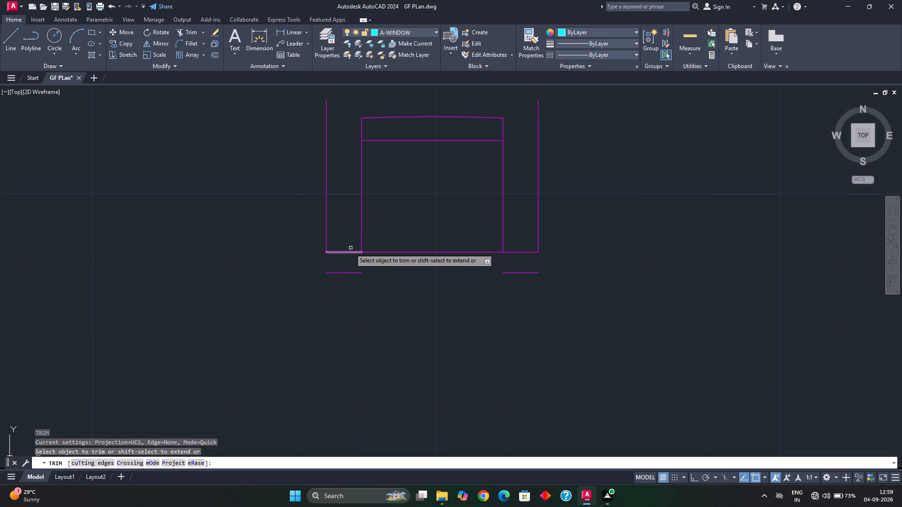
click(350, 250)
click(349, 261)
drag(522, 247, 518, 261)
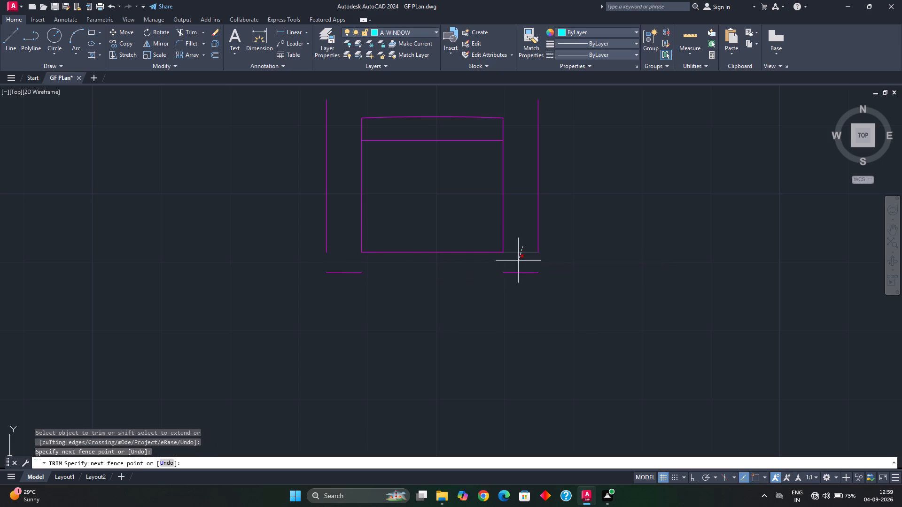
drag(518, 261, 518, 262)
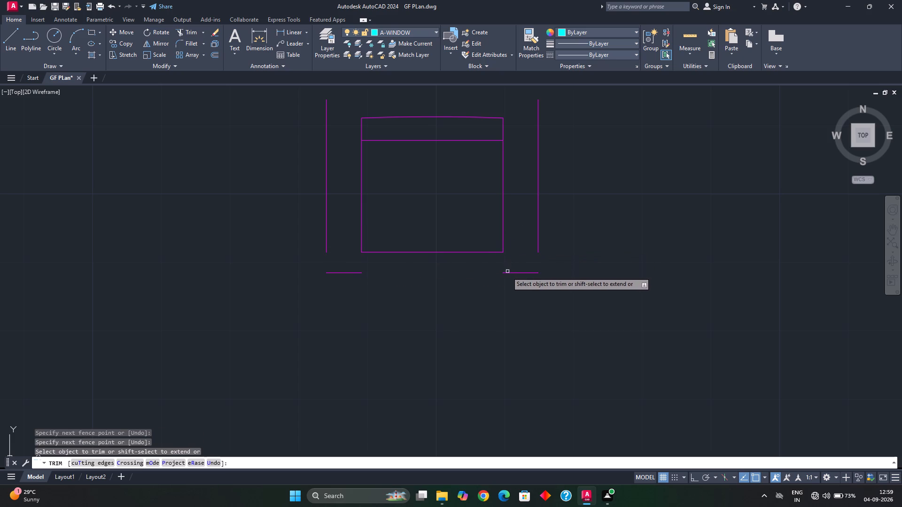
Extend the east armrest's outer line south to its offset front line and try the same on the west armrest.
shift+click(539, 247)
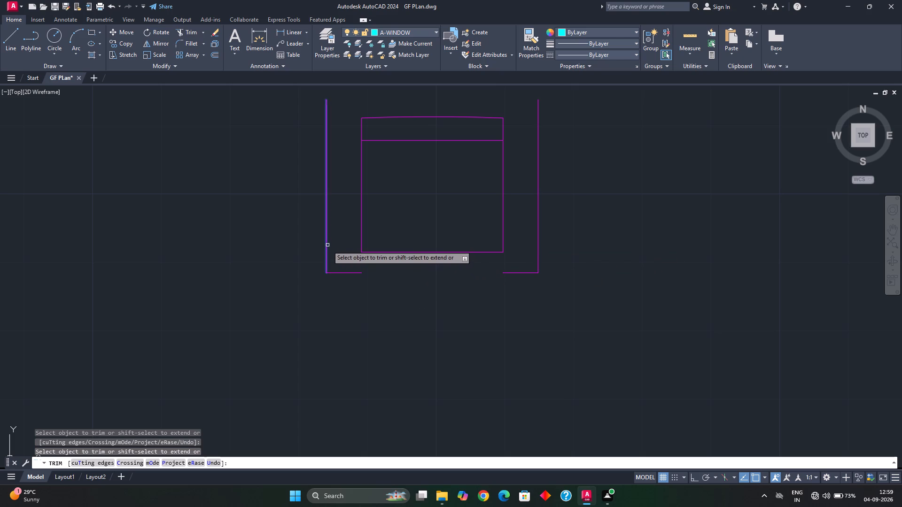
shift+click(328, 243)
shift+click(354, 251)
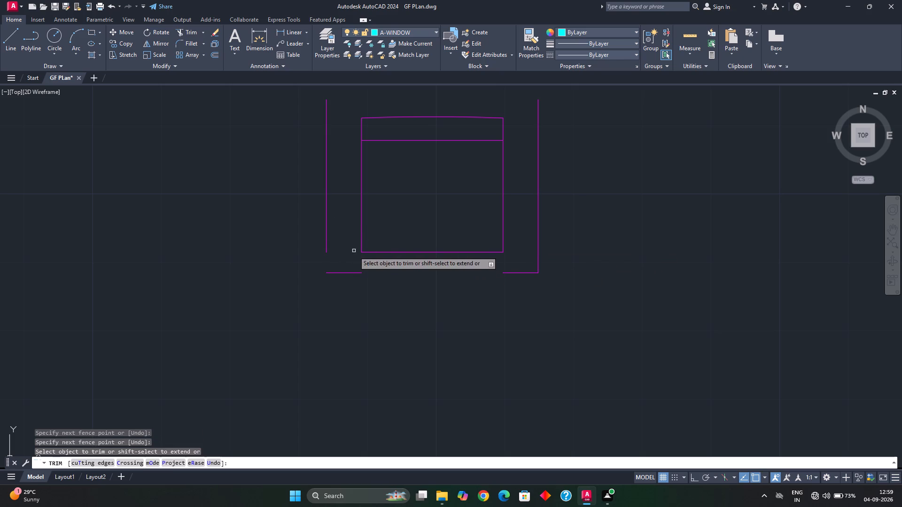
key(Escape)
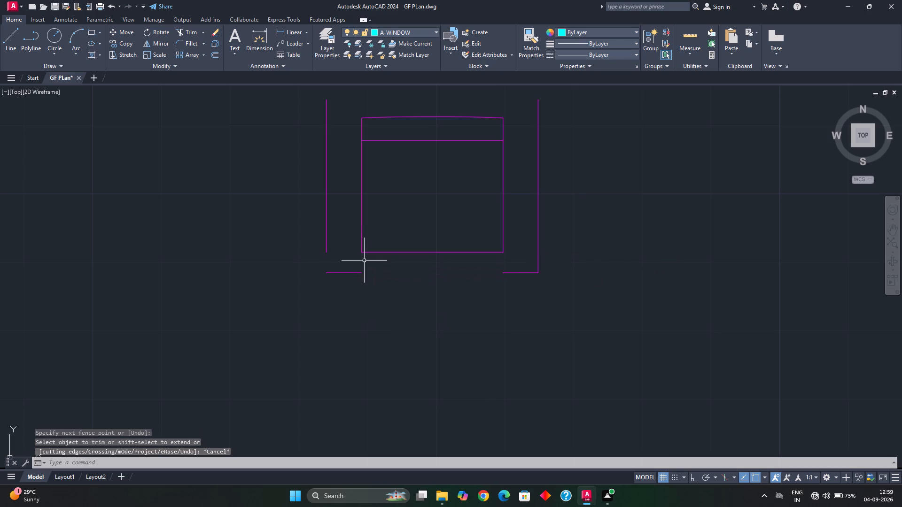
Stretch the seat's west side line 3" south to the inner end of the west armrest's front line.
scroll(366, 260, up, 2)
click(351, 232)
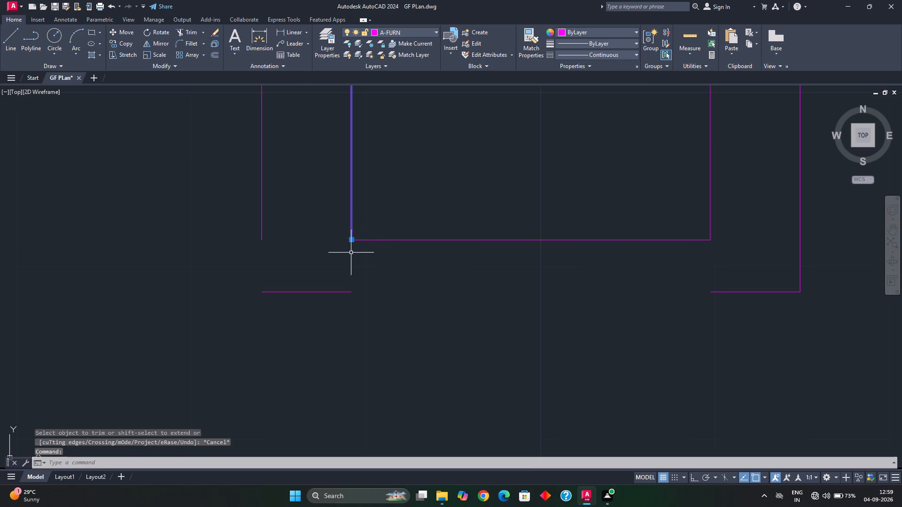
click(352, 242)
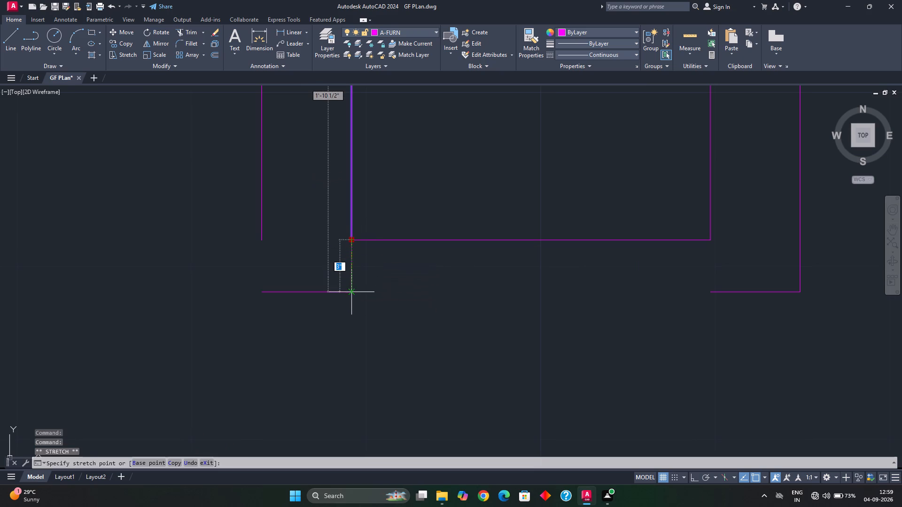
click(350, 293)
key(Escape)
Stretch the seat's east side line 3" south to the inner end of the east armrest's front line.
scroll(403, 276, down, 2)
middle_drag(428, 267, 372, 255)
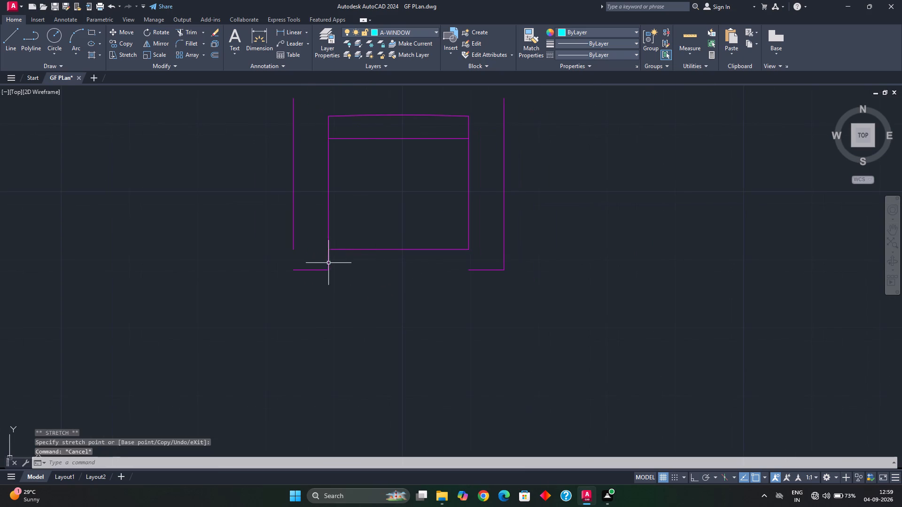
click(468, 244)
click(469, 253)
click(467, 250)
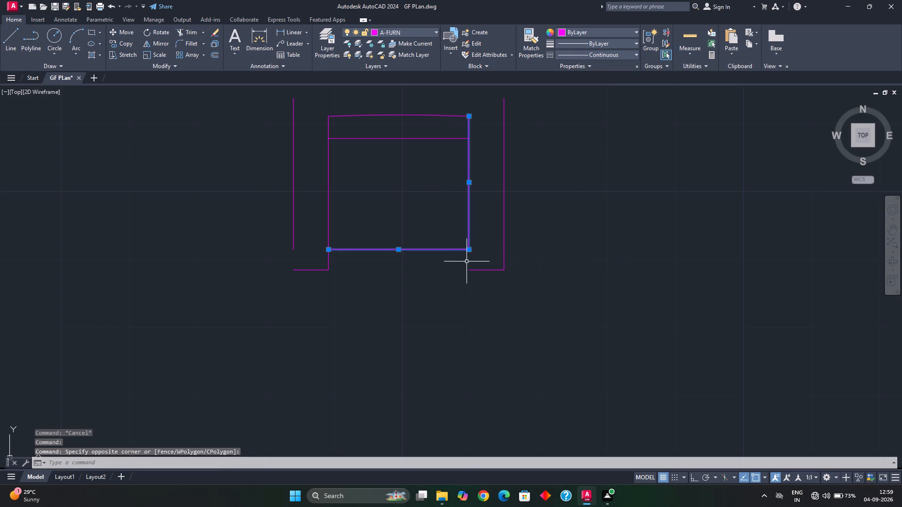
key(Escape)
click(466, 240)
click(471, 245)
click(473, 241)
click(458, 243)
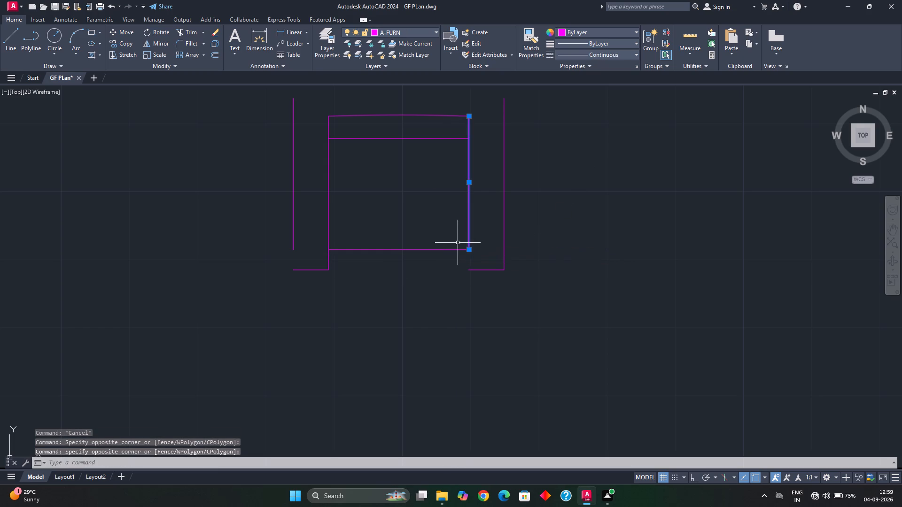
click(469, 251)
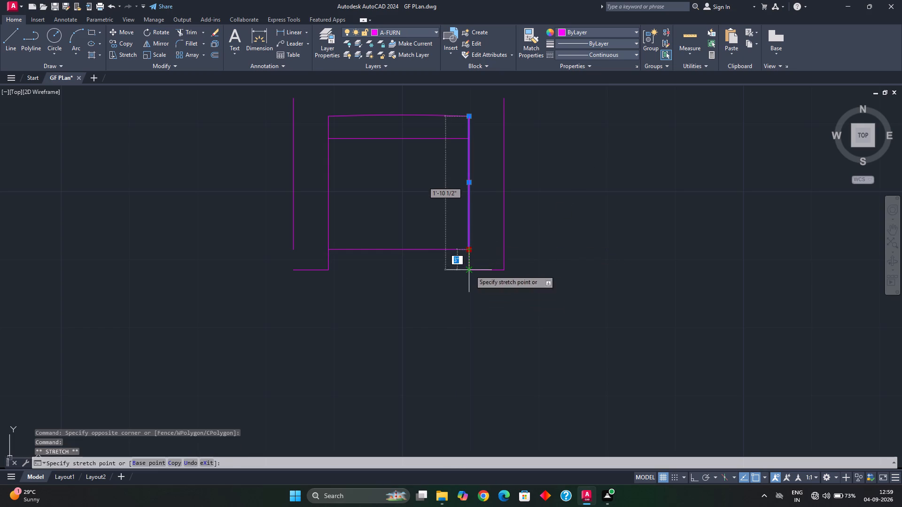
click(470, 270)
key(Escape)
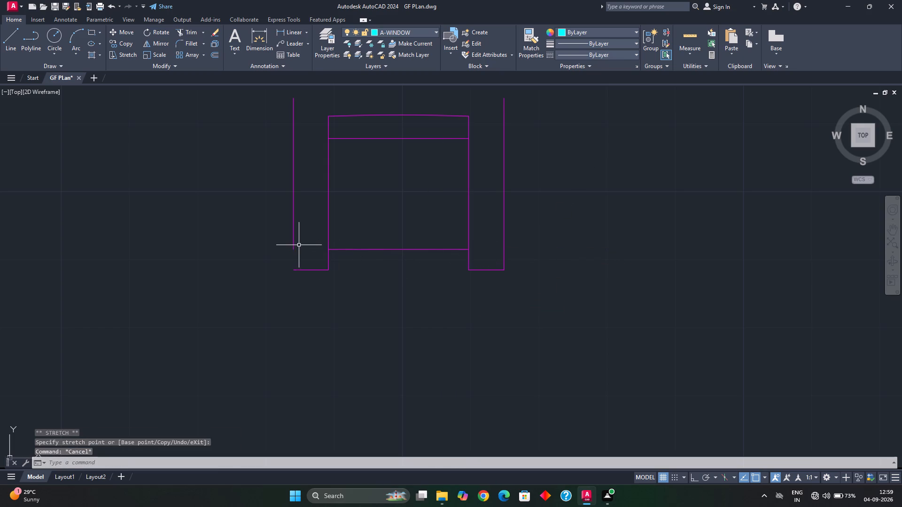
Extend the west armrest's outer line south to its front line.
key(e)
text(x)
key(space)
click(293, 247)
scroll(337, 209, down, 1)
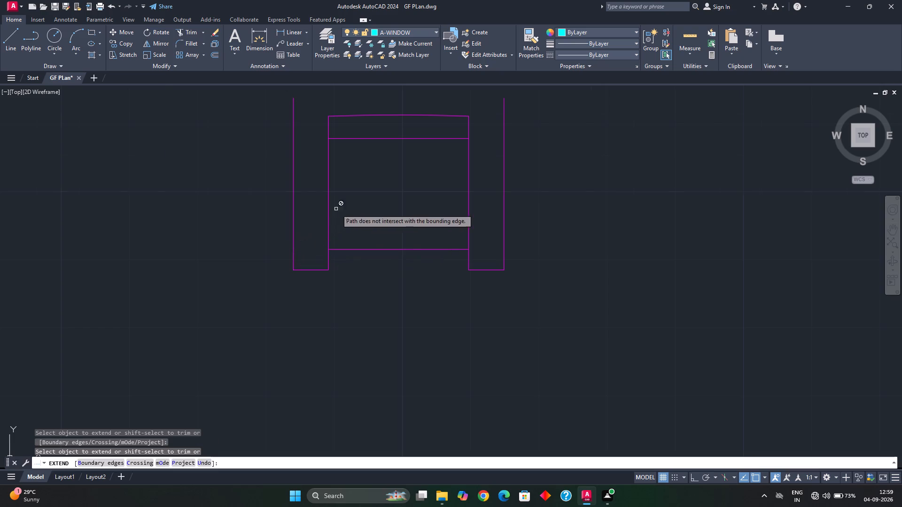
middle_drag(400, 204, 380, 242)
key(Escape)
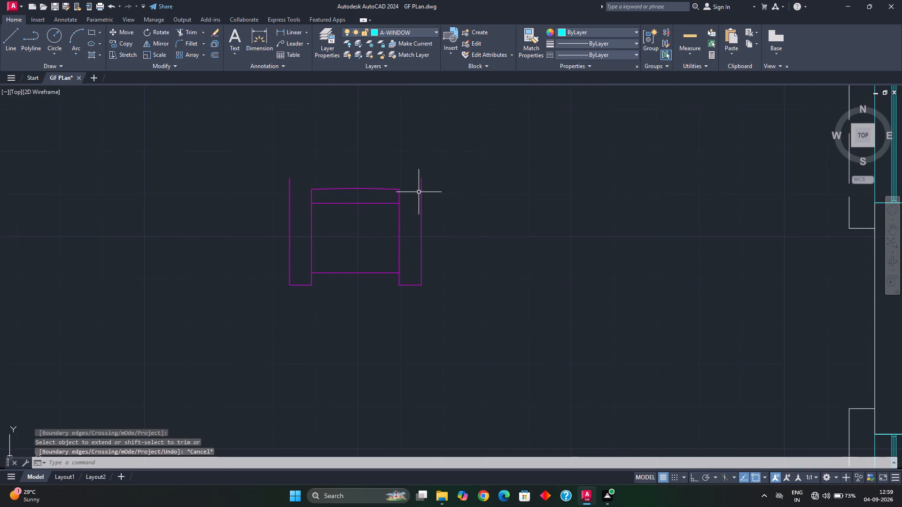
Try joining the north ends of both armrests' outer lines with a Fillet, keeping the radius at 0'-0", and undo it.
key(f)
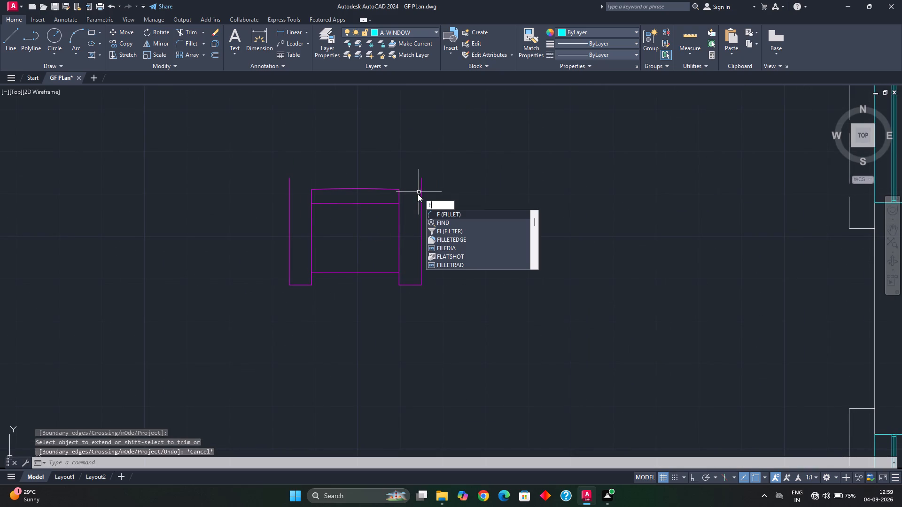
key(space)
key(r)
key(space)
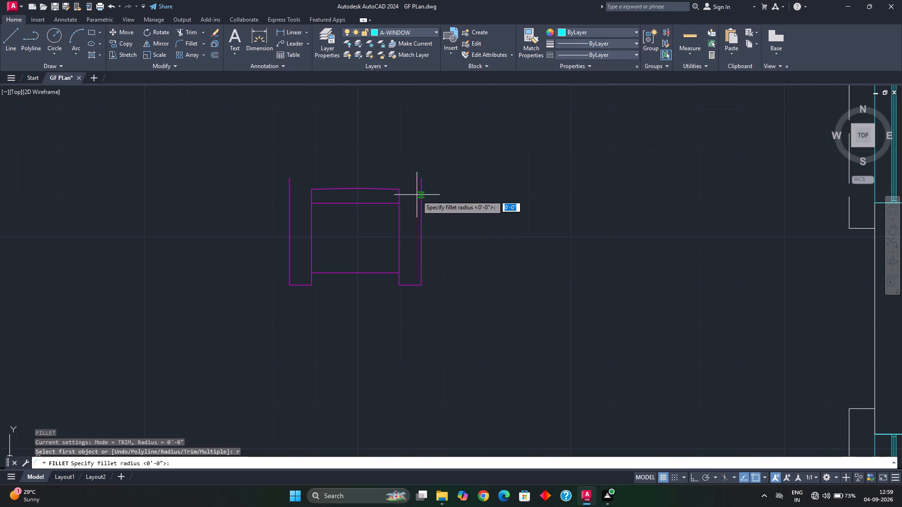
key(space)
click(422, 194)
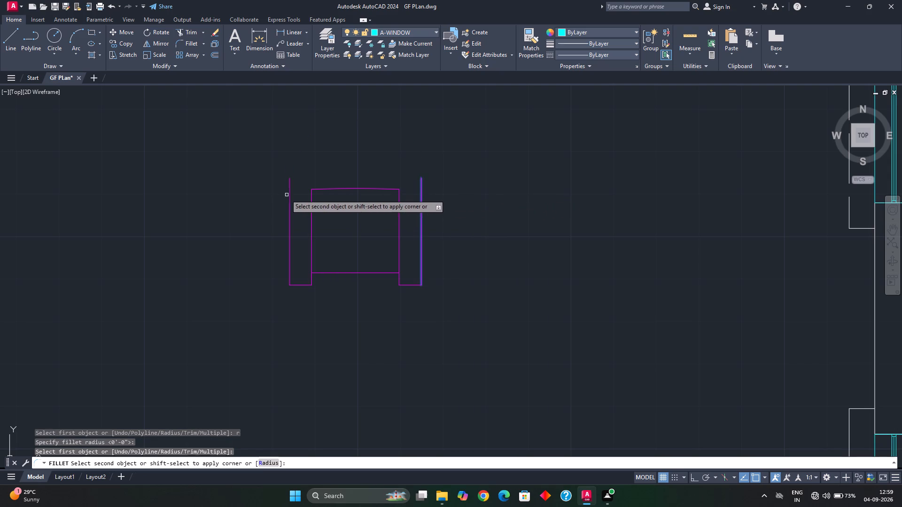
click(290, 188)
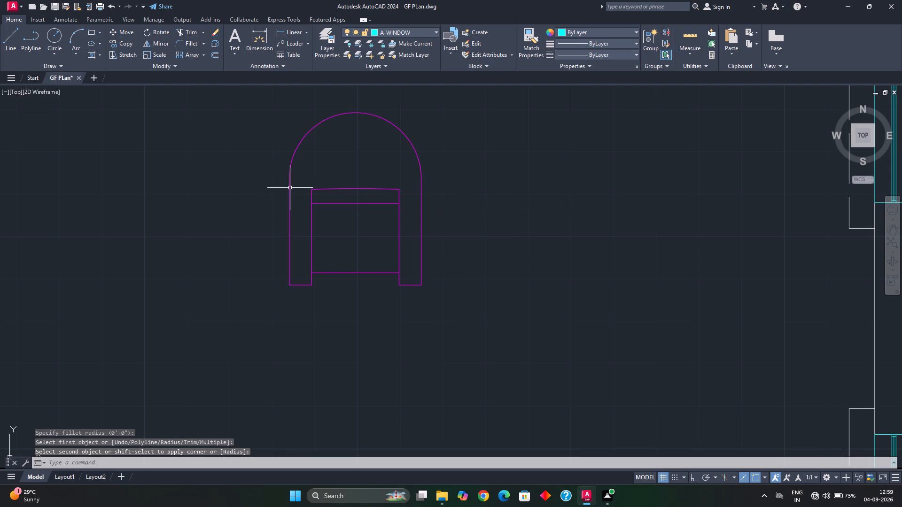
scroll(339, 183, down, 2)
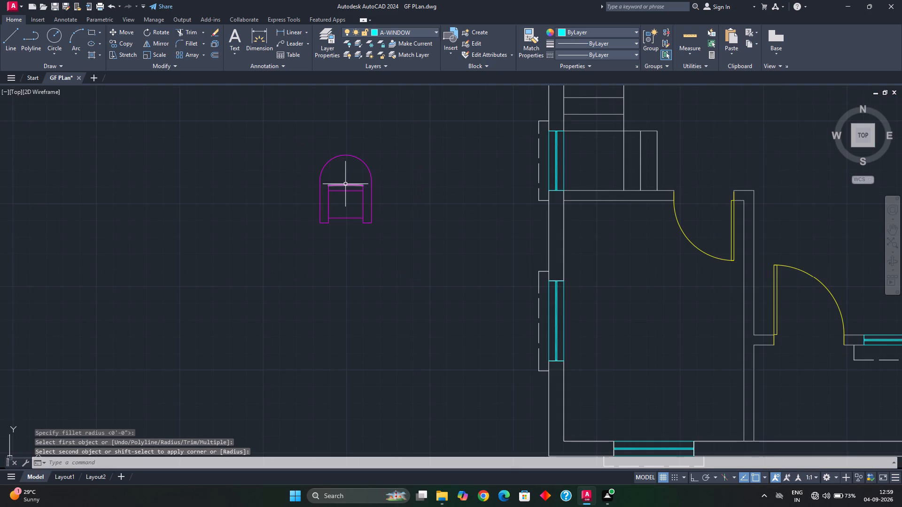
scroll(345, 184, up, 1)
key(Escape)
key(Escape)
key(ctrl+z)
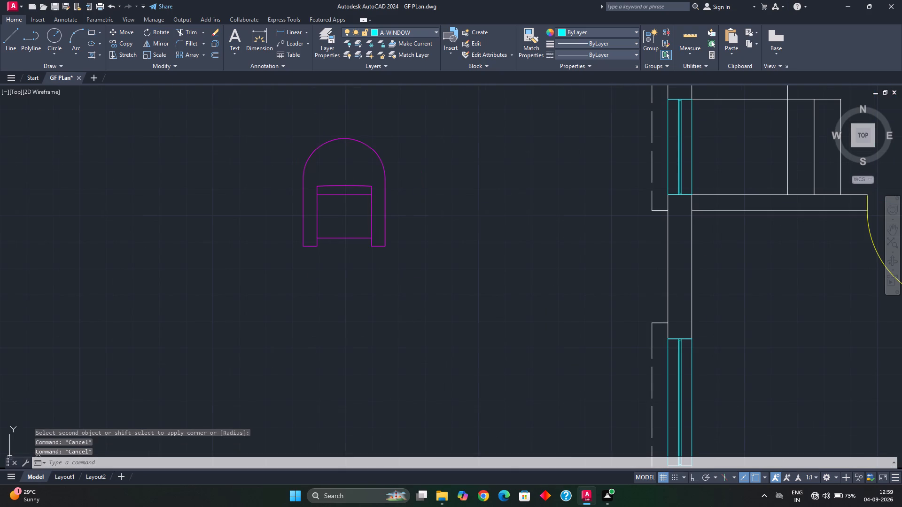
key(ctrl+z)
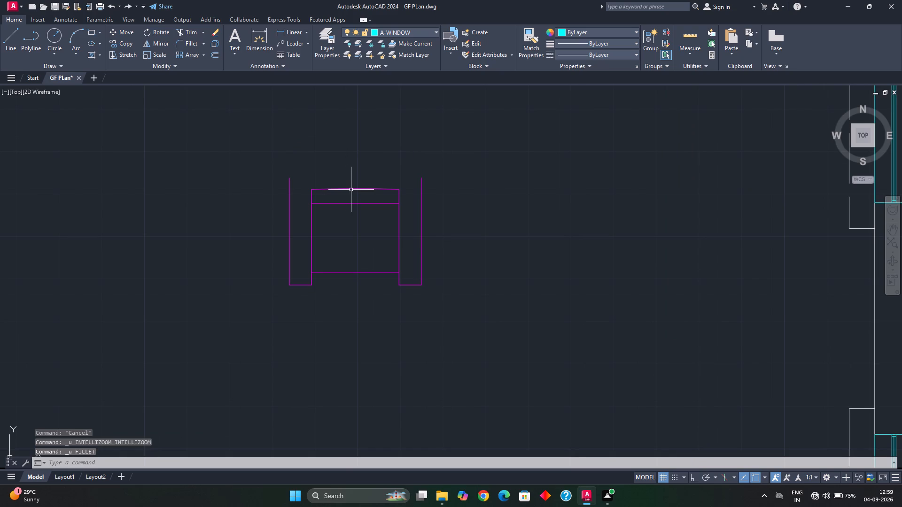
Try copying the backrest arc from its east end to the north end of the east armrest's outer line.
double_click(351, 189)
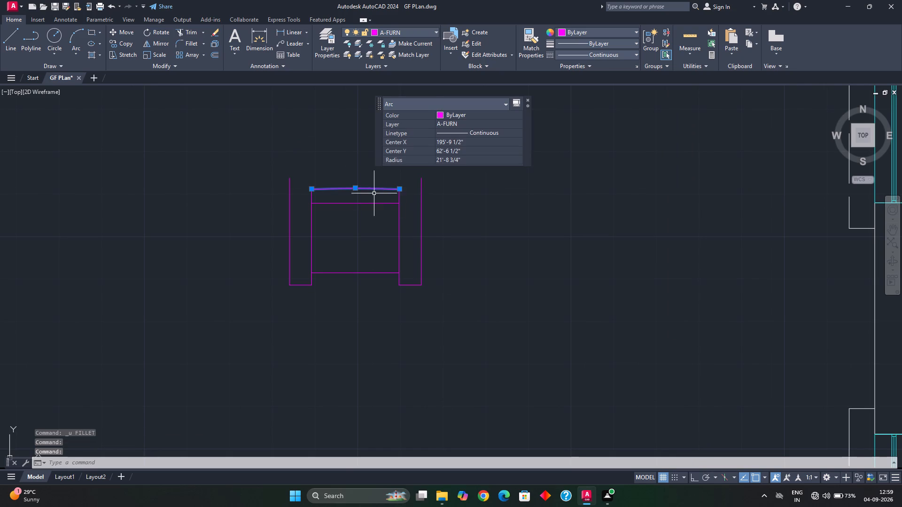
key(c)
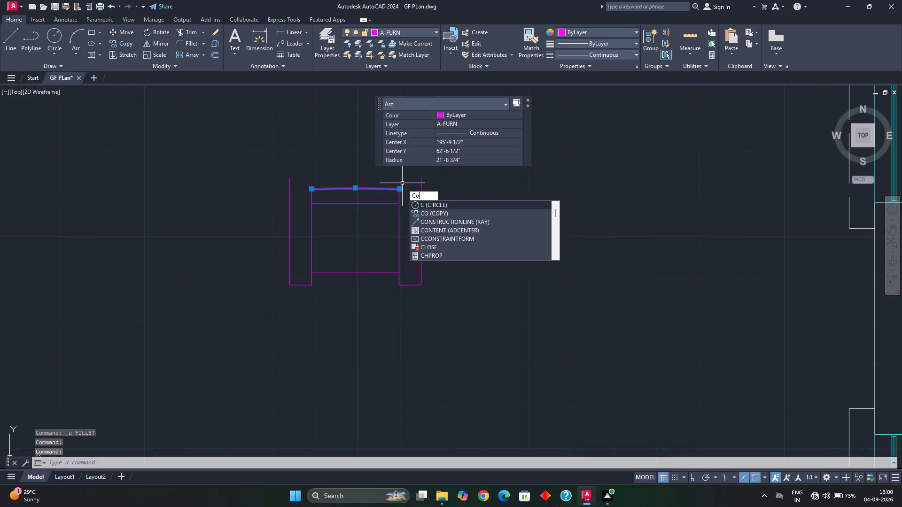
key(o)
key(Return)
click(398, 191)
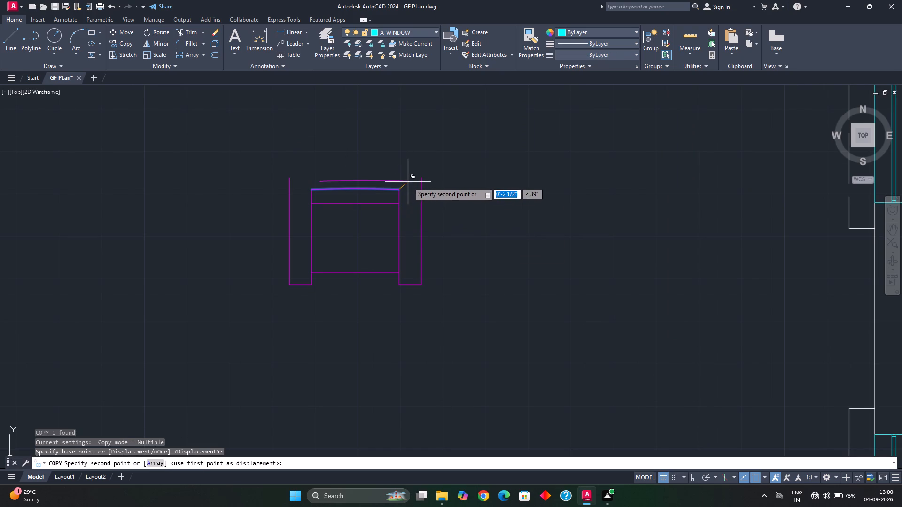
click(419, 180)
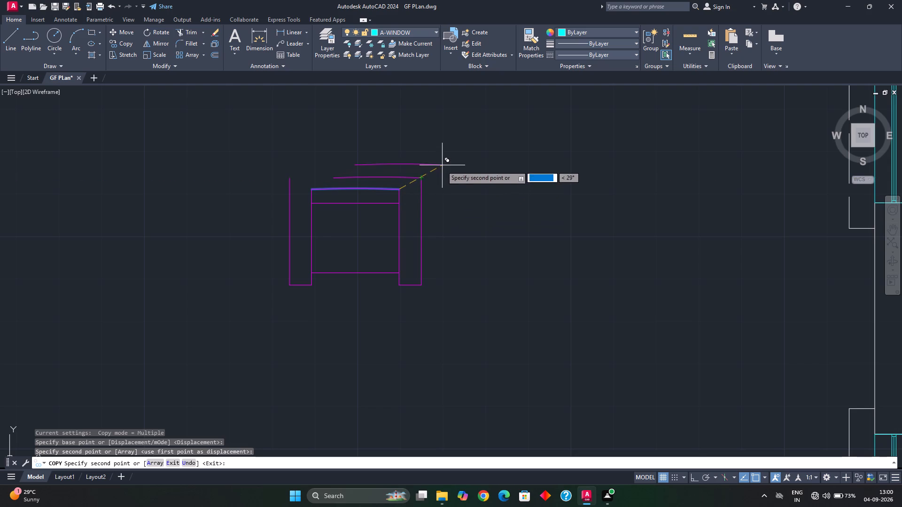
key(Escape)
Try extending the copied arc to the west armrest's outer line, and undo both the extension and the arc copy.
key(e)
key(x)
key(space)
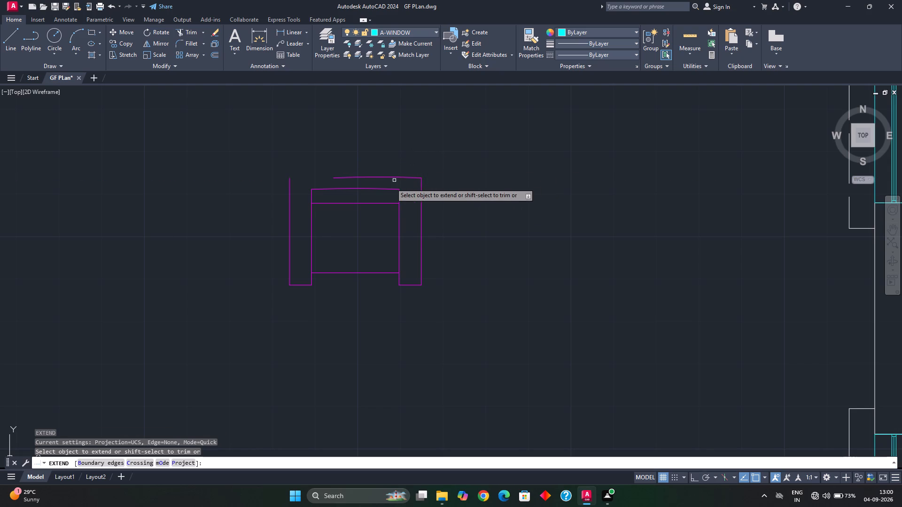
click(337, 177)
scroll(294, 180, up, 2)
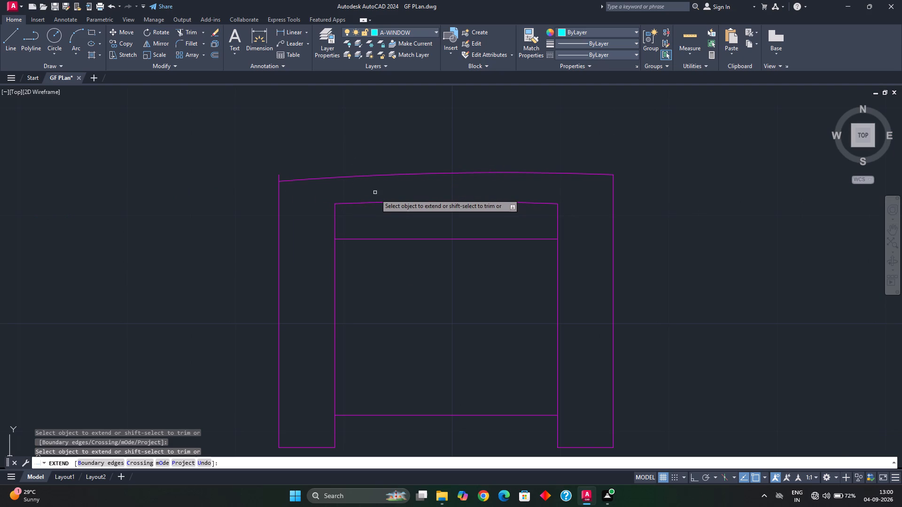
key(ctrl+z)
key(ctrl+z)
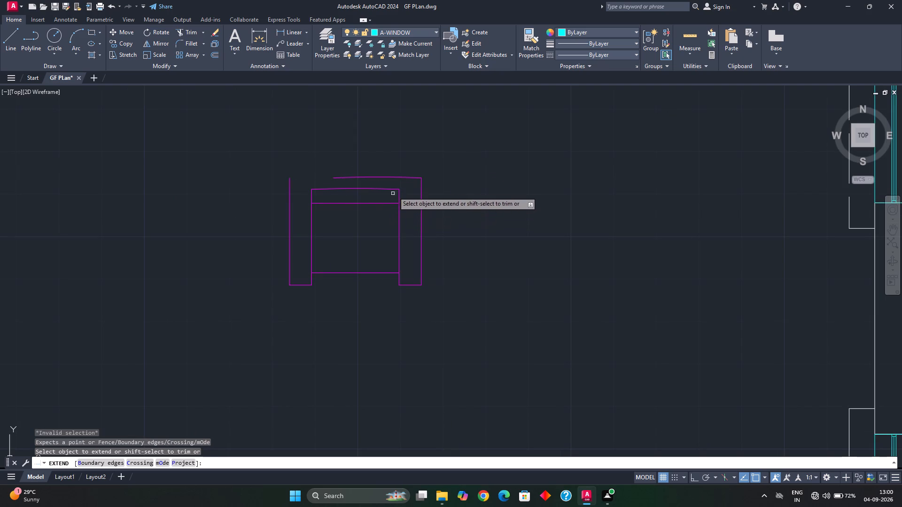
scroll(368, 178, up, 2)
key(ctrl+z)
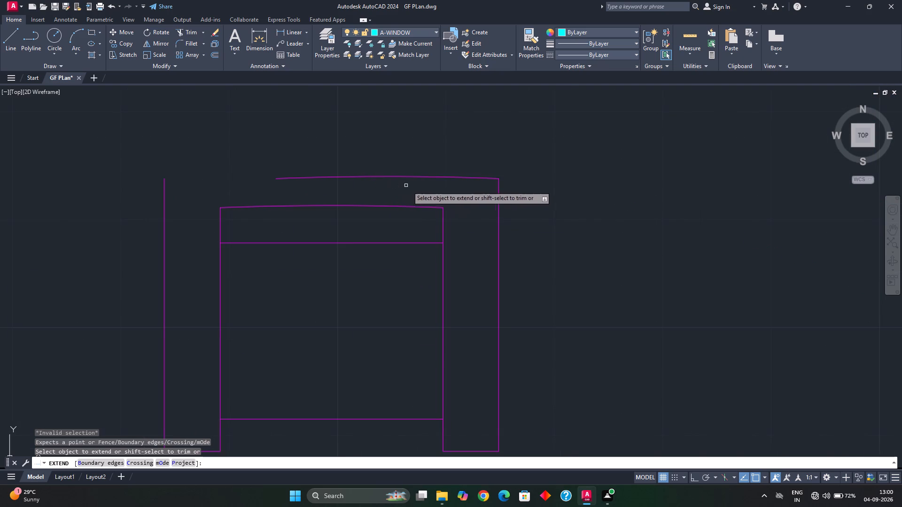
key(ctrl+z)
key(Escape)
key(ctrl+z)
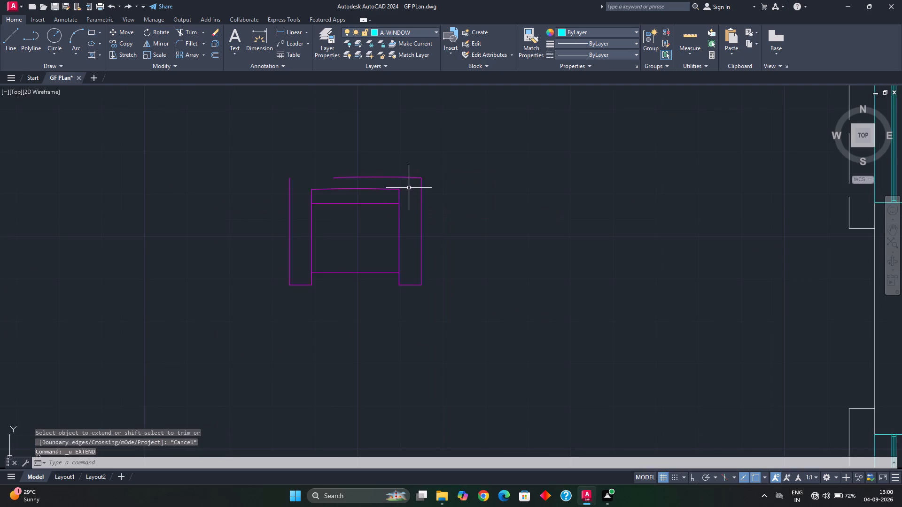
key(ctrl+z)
Copy the straight line between seat and backrest from its east end to the north end of the east armrest's outer line.
click(358, 203)
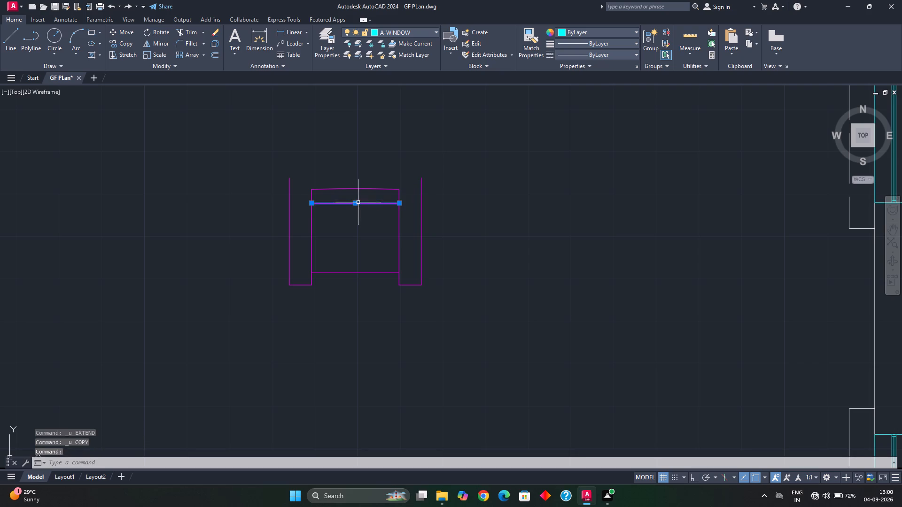
key(m)
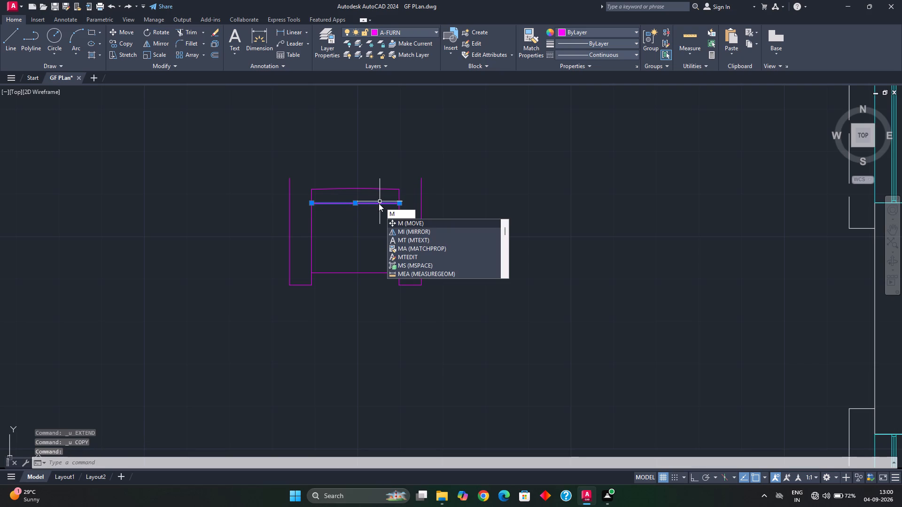
key(BackSpace)
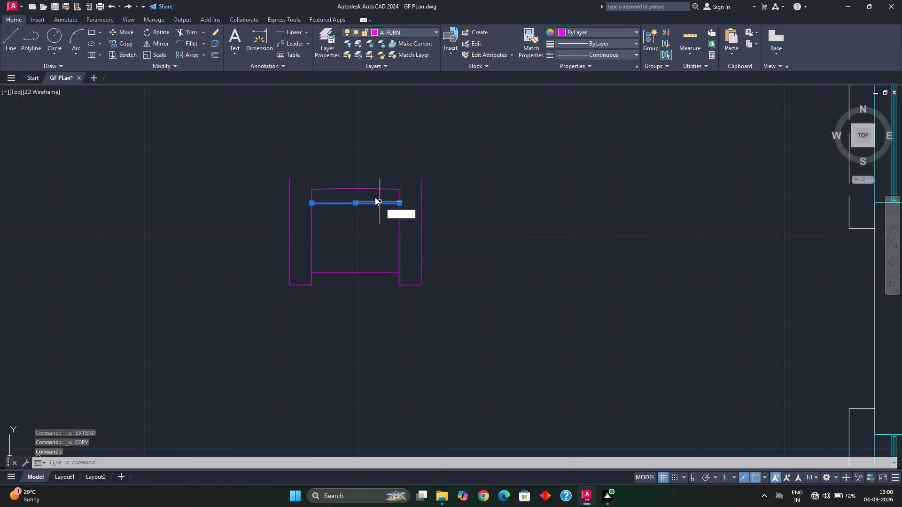
text(co)
key(Return)
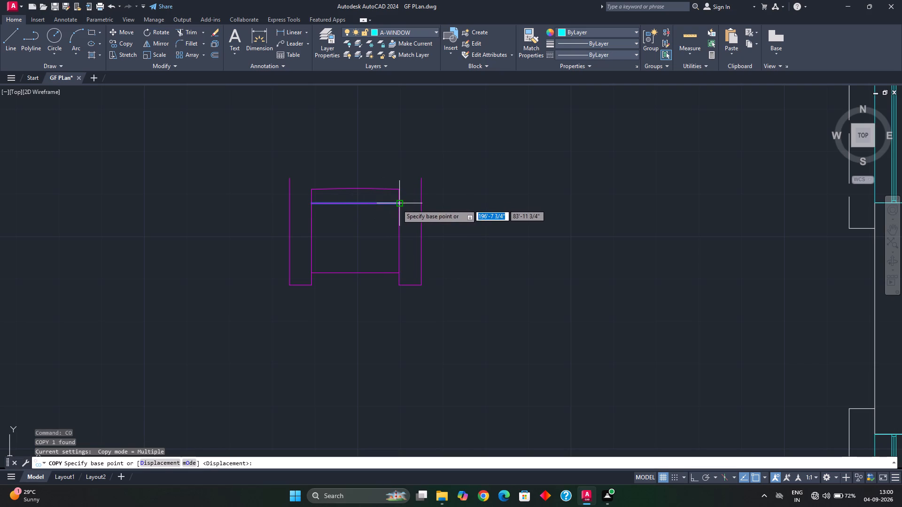
click(398, 204)
click(419, 181)
key(Escape)
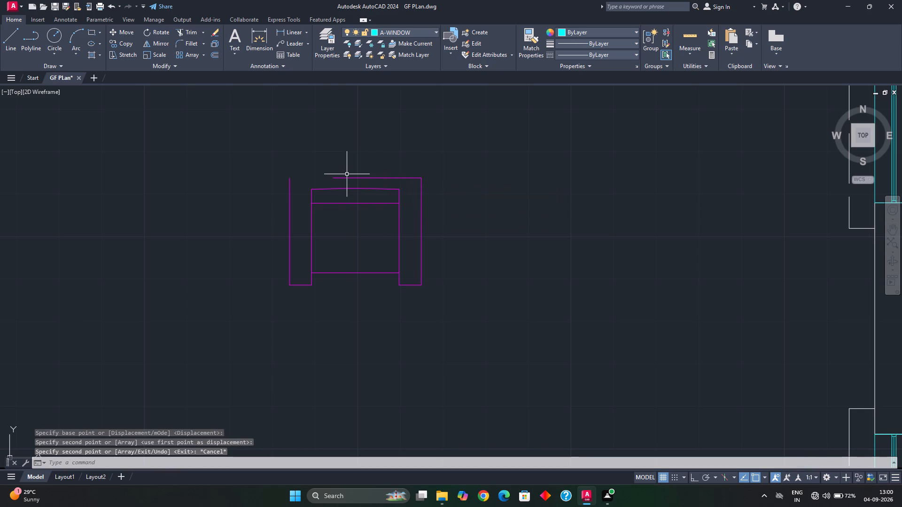
Extend the copied back line west to the west armrest's outer line, closing the sofa's back.
scroll(346, 173, up, 1)
key(w)
text(x)
key(space)
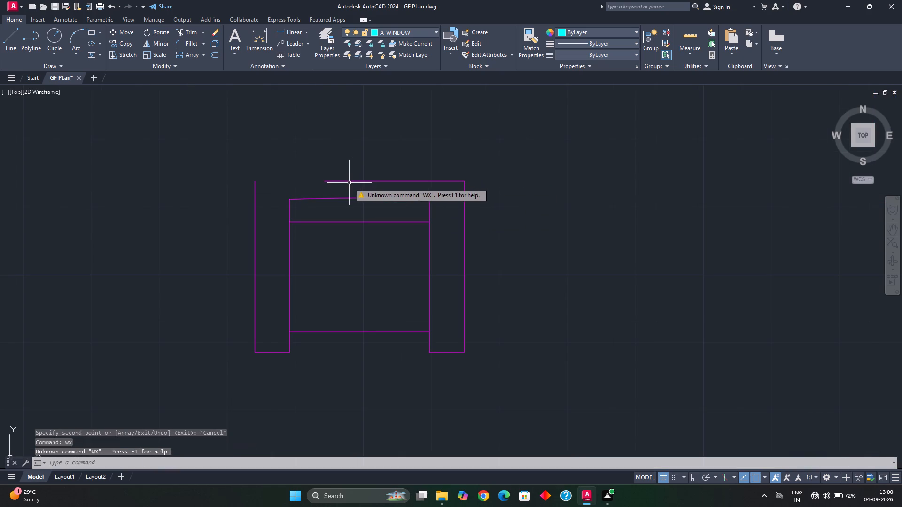
key(Escape)
key(Escape)
key(e)
text(x)
key(space)
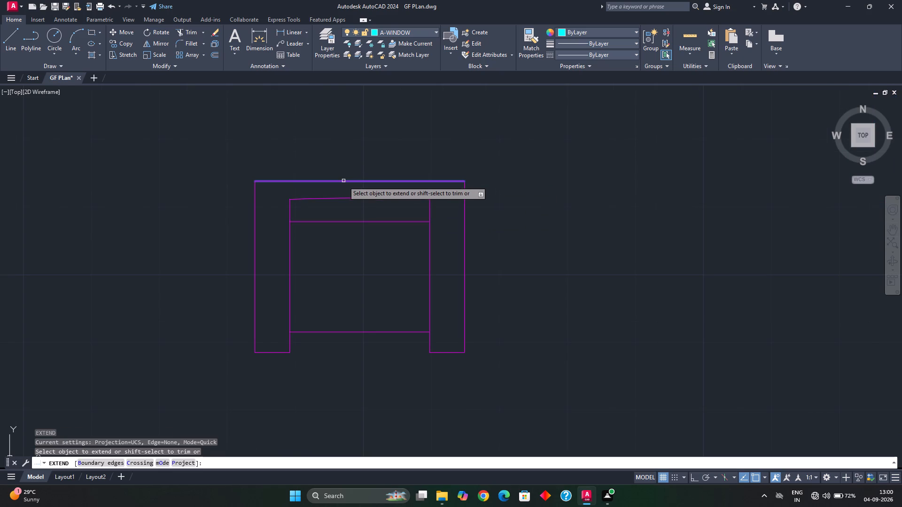
click(343, 181)
scroll(385, 201, down, 2)
key(Escape)
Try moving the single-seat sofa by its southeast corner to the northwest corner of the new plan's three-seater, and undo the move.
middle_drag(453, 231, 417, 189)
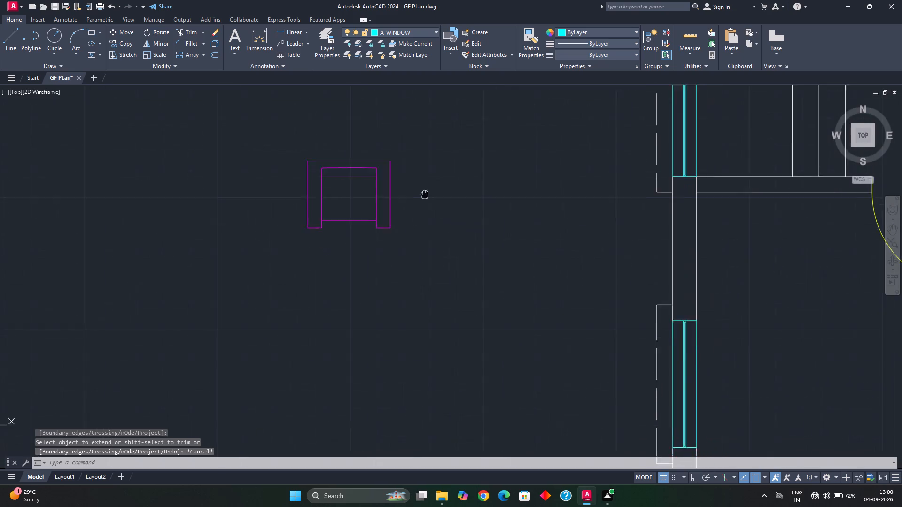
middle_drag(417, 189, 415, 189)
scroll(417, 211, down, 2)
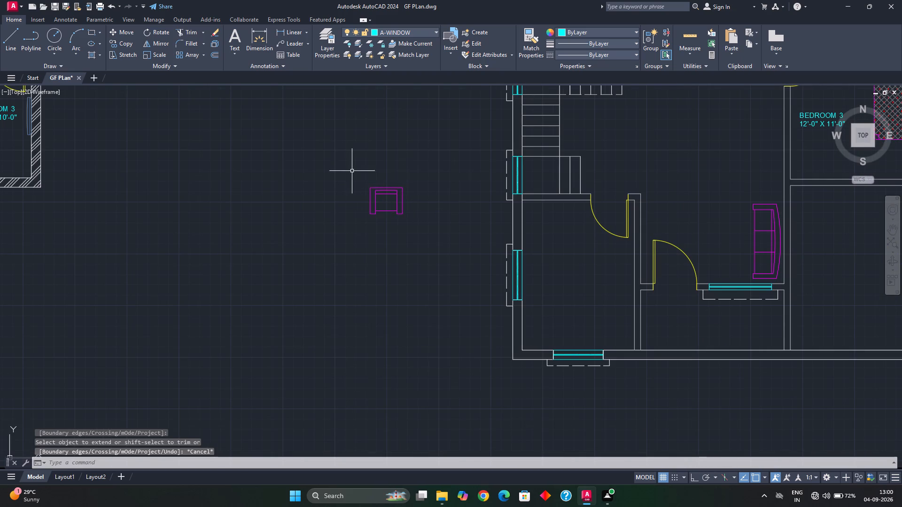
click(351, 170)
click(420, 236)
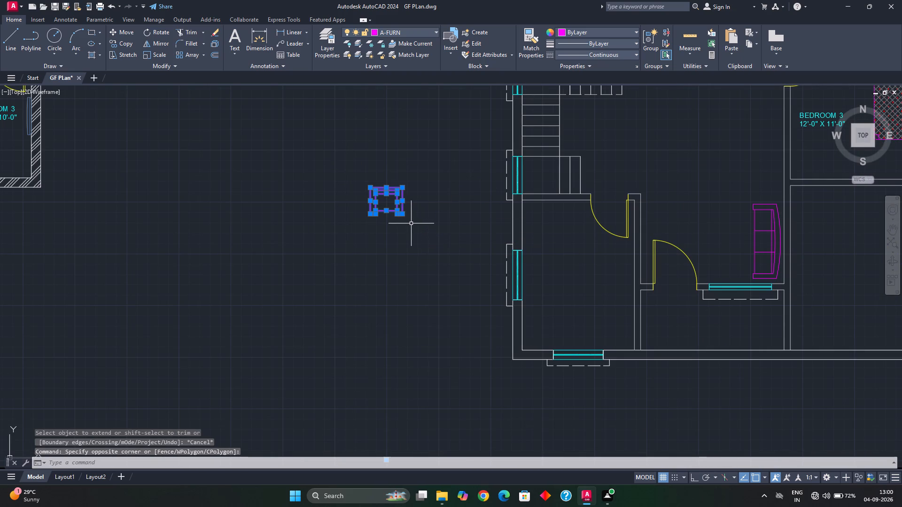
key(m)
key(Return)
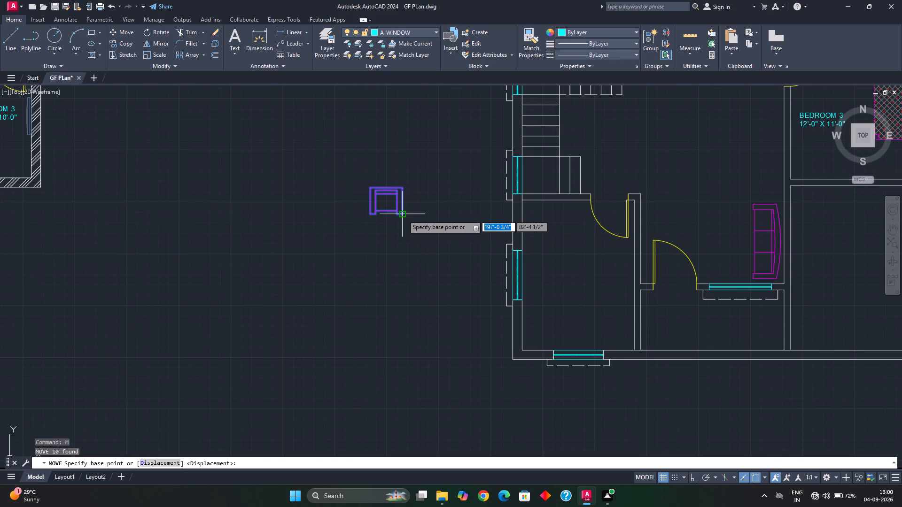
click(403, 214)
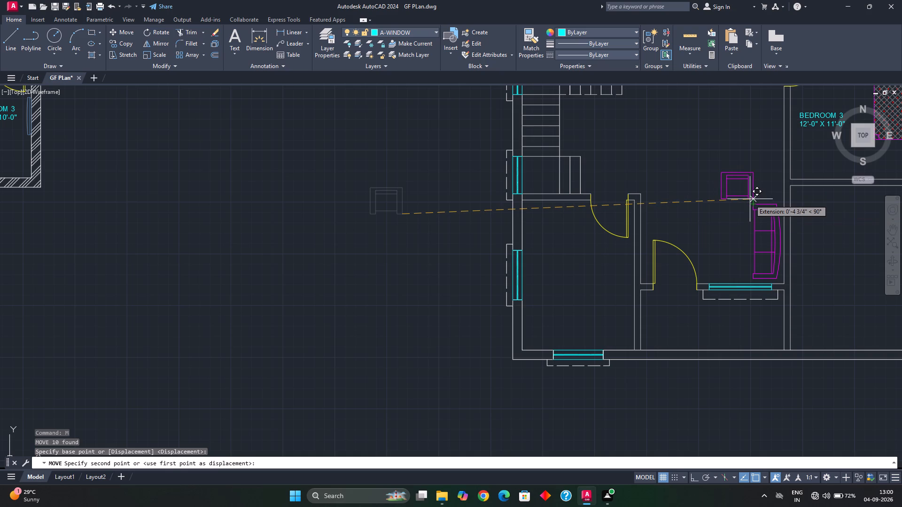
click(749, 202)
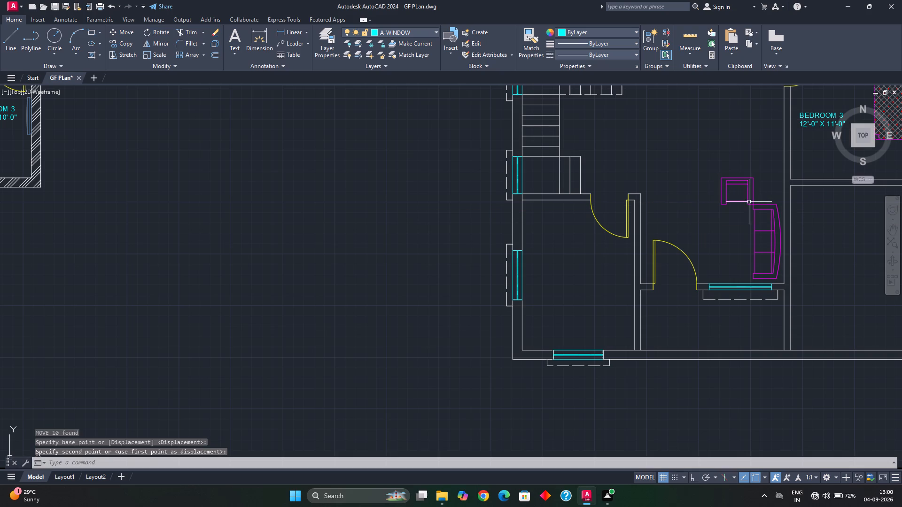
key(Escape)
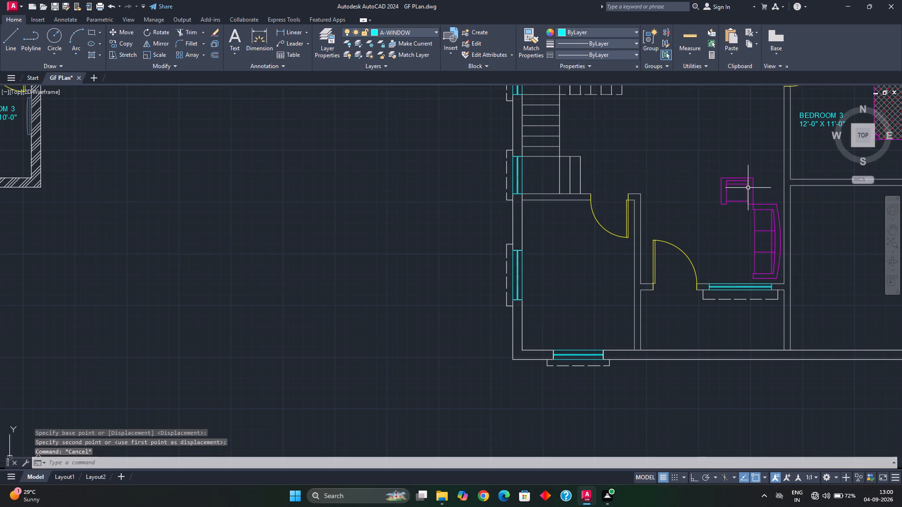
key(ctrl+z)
Move the single-seat sofa by its southeast corner to just northwest of the three-seater in the new plan, leaving a small gap.
drag(313, 165, 318, 165)
drag(444, 233, 444, 232)
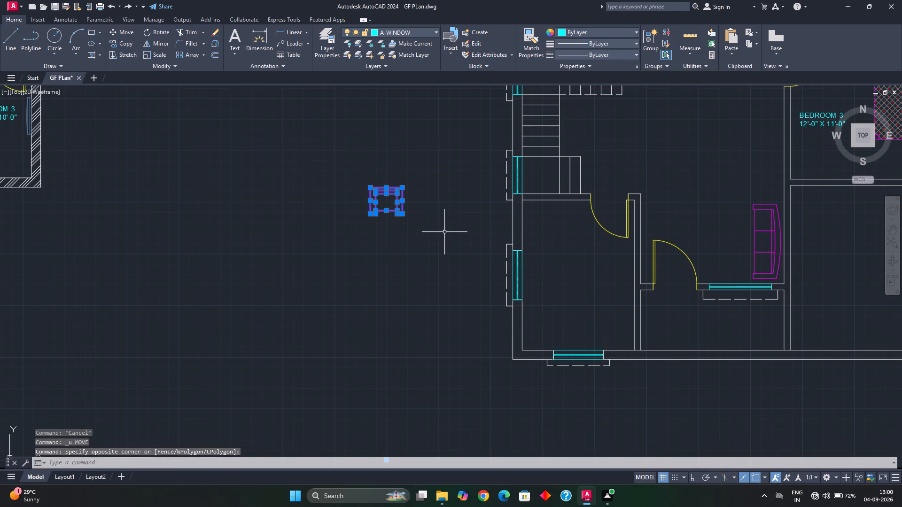
drag(444, 232, 442, 229)
text(m)
key(space)
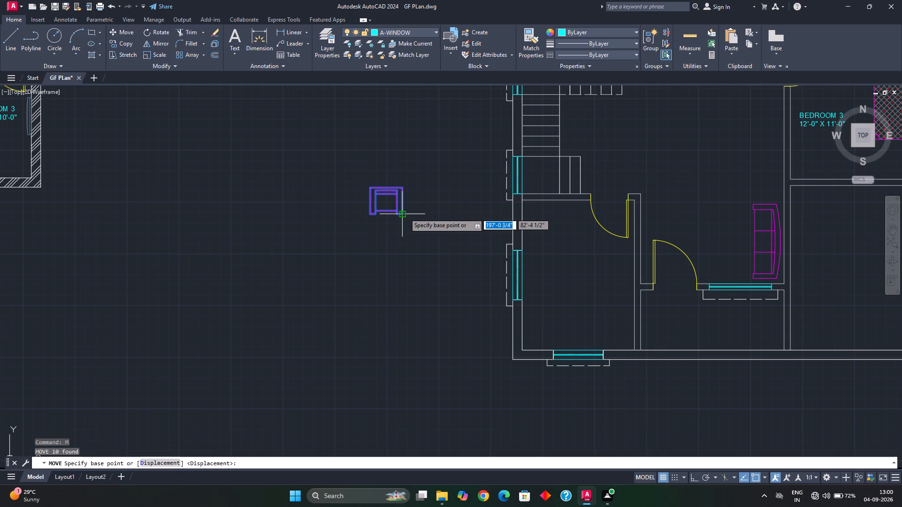
click(404, 213)
scroll(725, 205, up, 3)
middle_drag(746, 223, 660, 202)
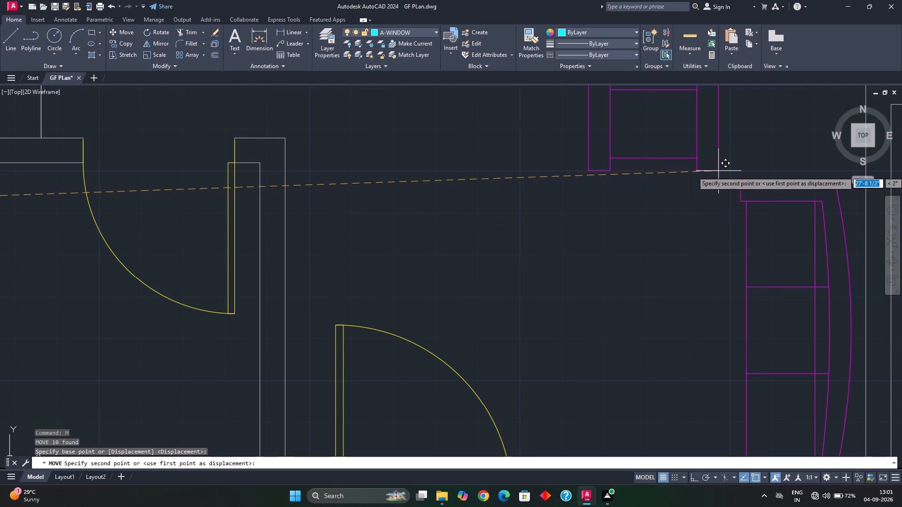
click(718, 171)
Copy the rectangular coffee table from the ground floor living room to the open space just west of the new plan.
scroll(713, 220, down, 3)
middle_drag(684, 242, 692, 206)
scroll(559, 261, down, 3)
middle_drag(383, 217, 389, 214)
scroll(388, 214, up, 3)
middle_drag(364, 195, 368, 251)
middle_drag(471, 181, 445, 210)
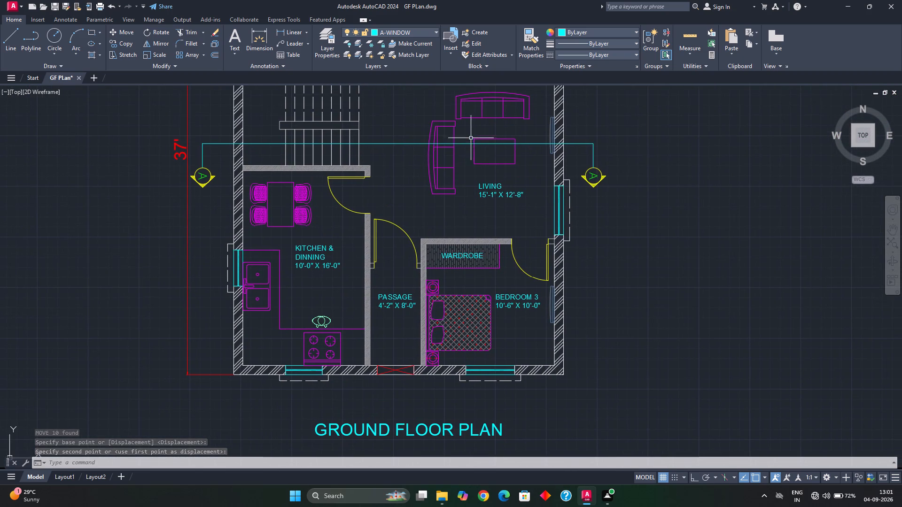
click(463, 129)
click(524, 174)
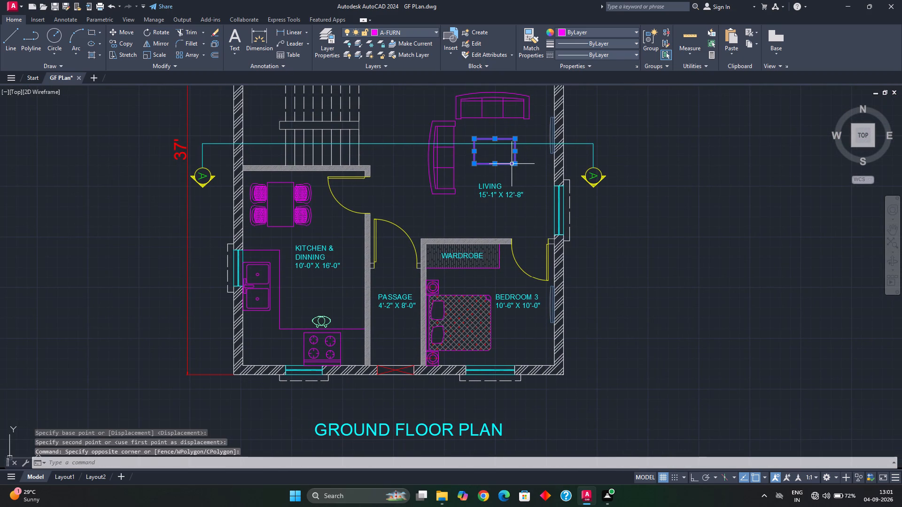
text(co)
key(Return)
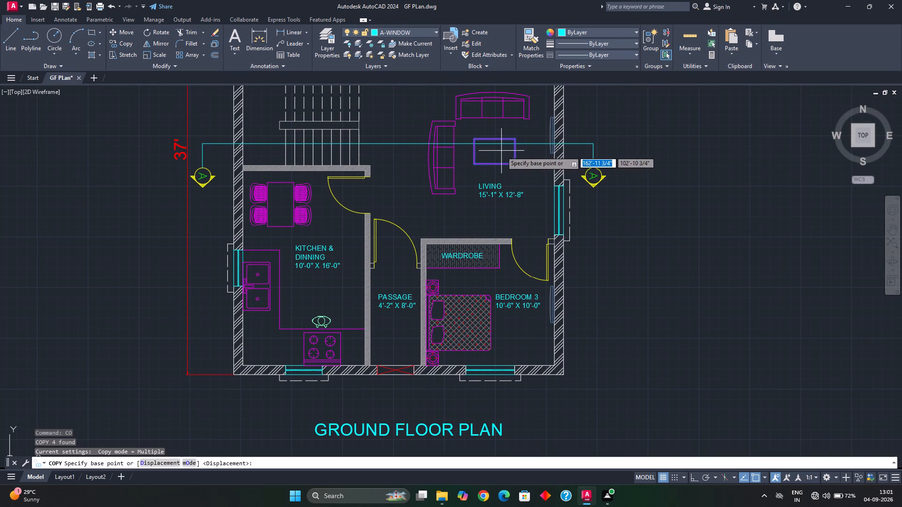
click(515, 161)
scroll(616, 192, down, 3)
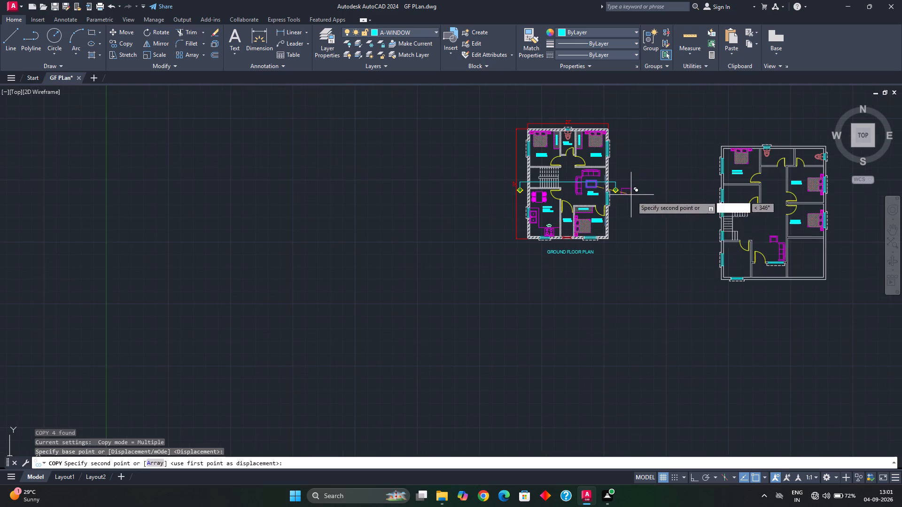
middle_drag(770, 250, 754, 186)
scroll(758, 193, up, 2)
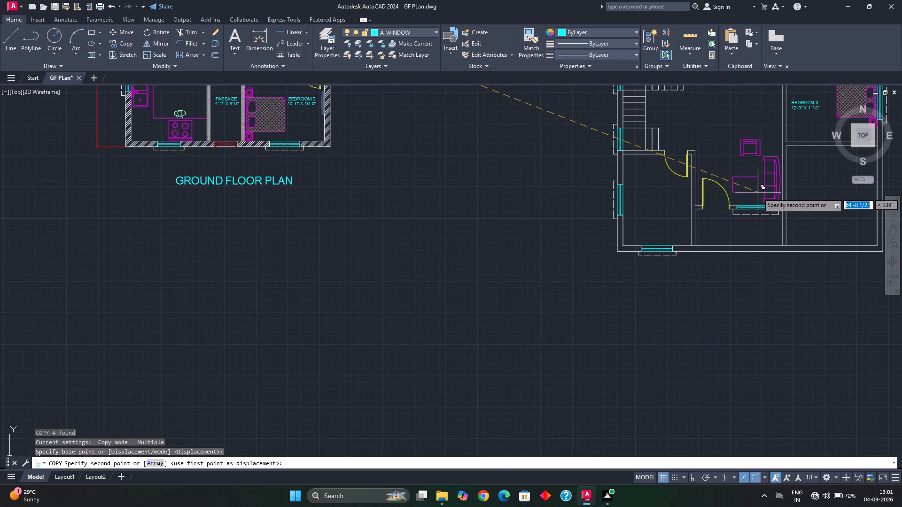
click(580, 173)
key(Escape)
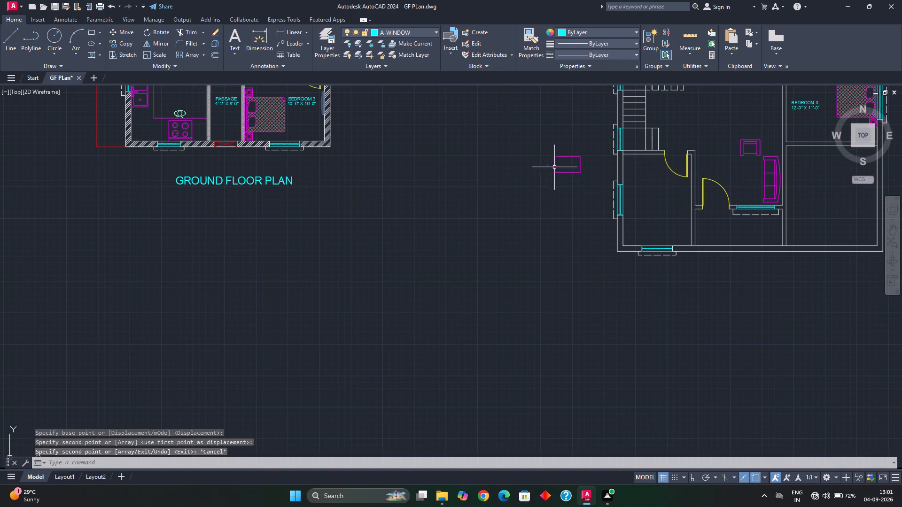
Rotate the copied coffee table 270 degrees about its southeast corner so its long side runs north-south.
click(547, 146)
click(603, 198)
key(r)
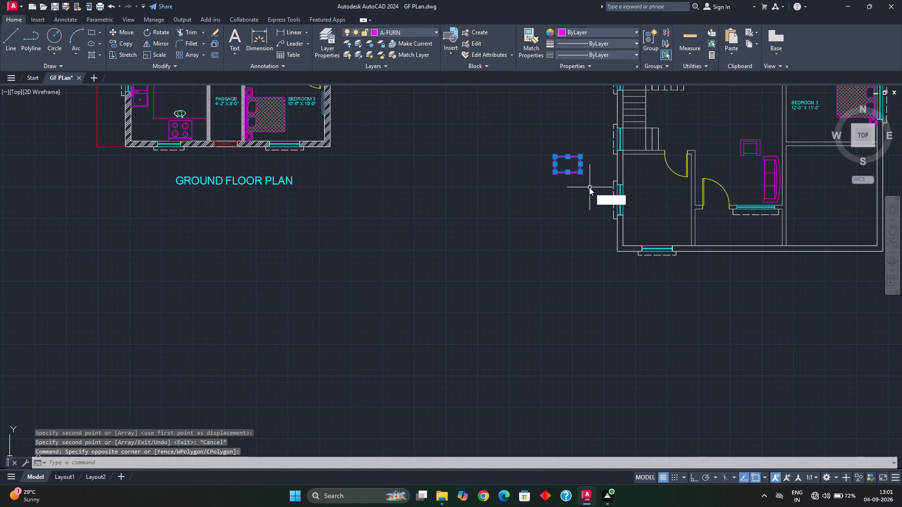
key(o)
key(Return)
click(577, 174)
click(577, 201)
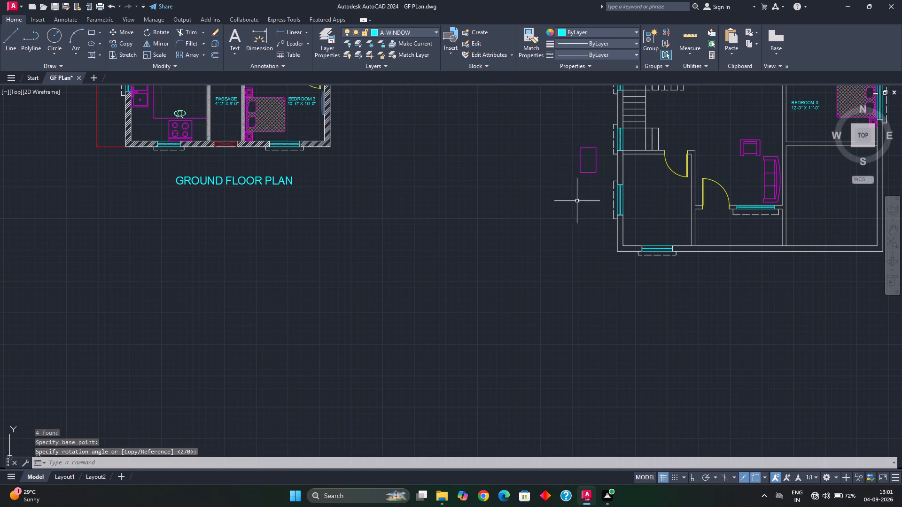
key(Escape)
Move the rotated coffee table into the new plan, just west of the three-seater and south of the single-seat sofa.
click(575, 135)
click(601, 188)
key(m)
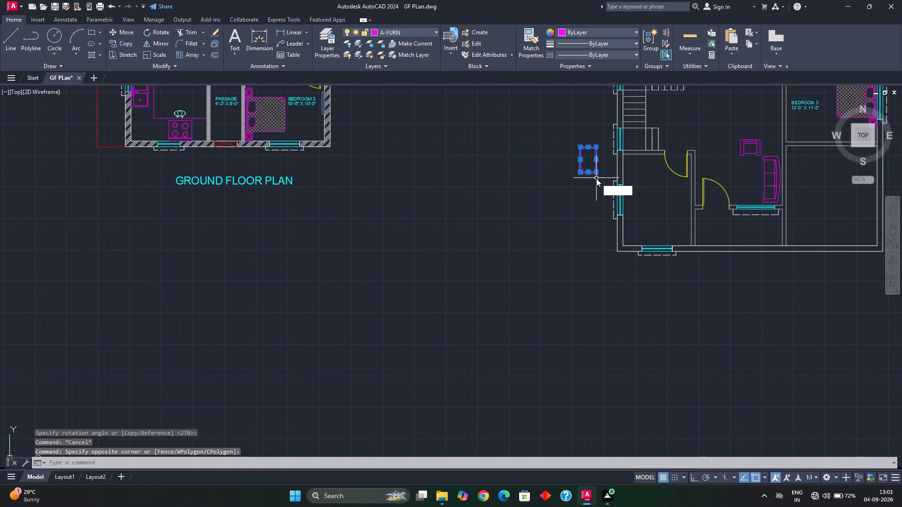
key(Return)
click(596, 173)
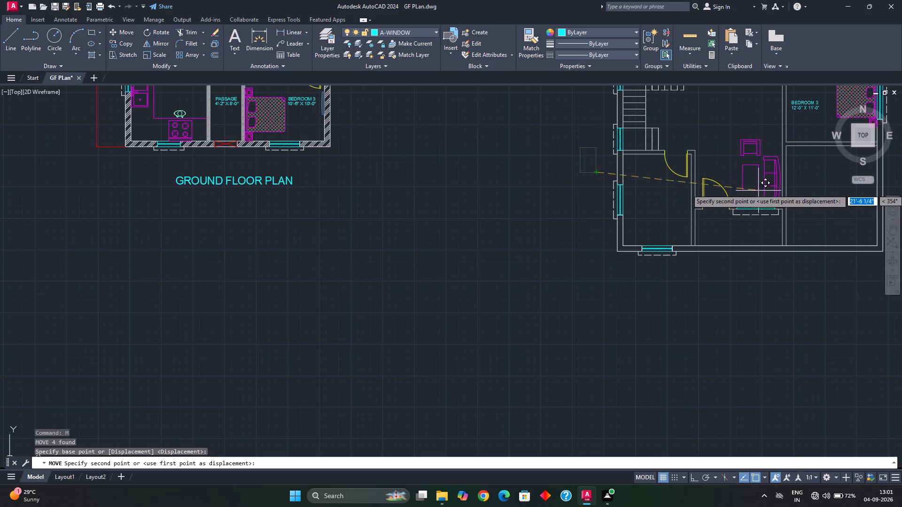
scroll(760, 189, up, 1)
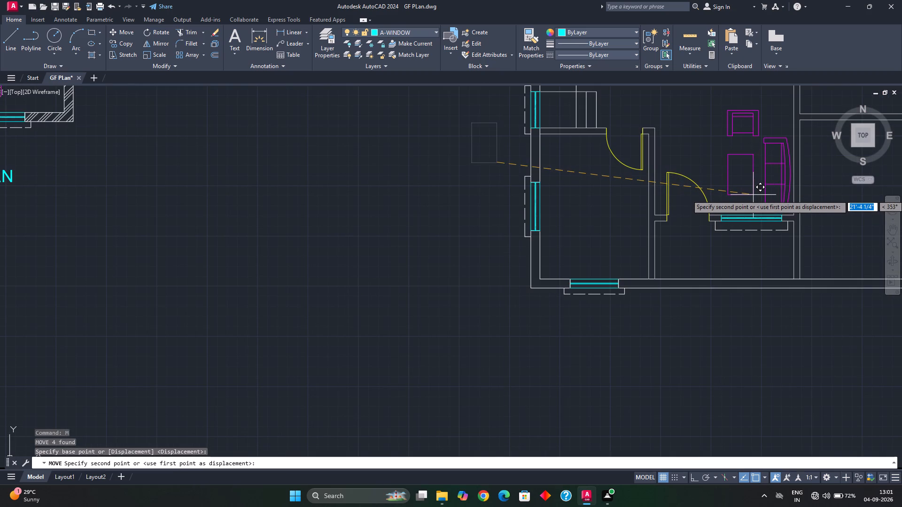
click(754, 194)
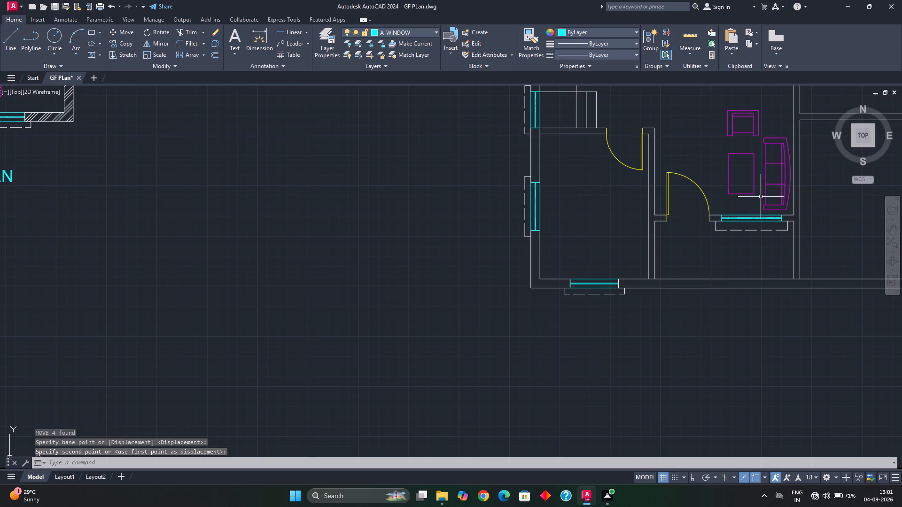
scroll(758, 199, down, 2)
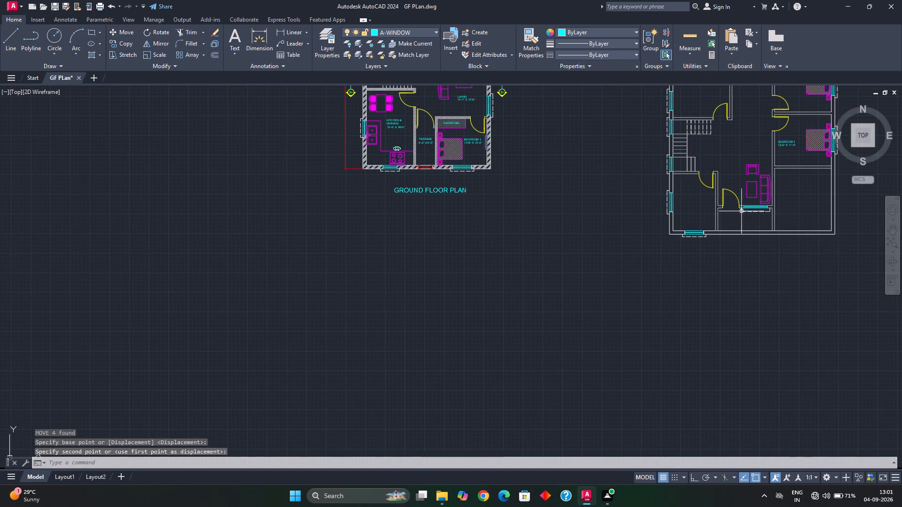
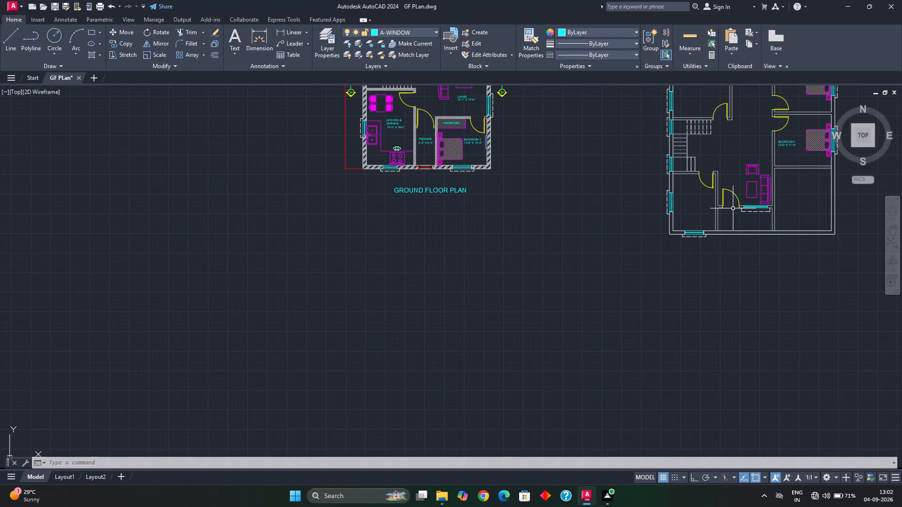
Offset the inner south and west wall lines of the new plan's southwest room 3' into the room.
middle_drag(506, 257, 496, 272)
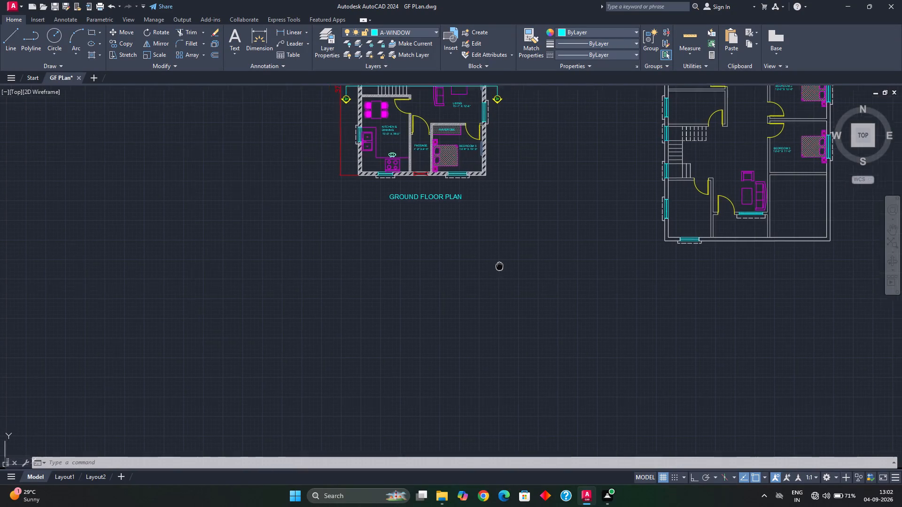
middle_drag(496, 272, 394, 341)
middle_drag(451, 296, 385, 303)
middle_drag(438, 266, 420, 269)
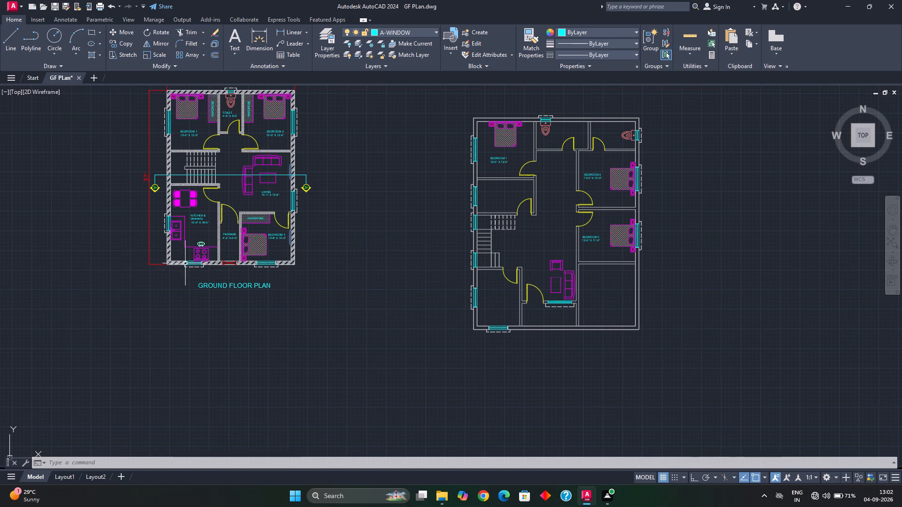
scroll(190, 245, up, 2)
scroll(252, 268, down, 1)
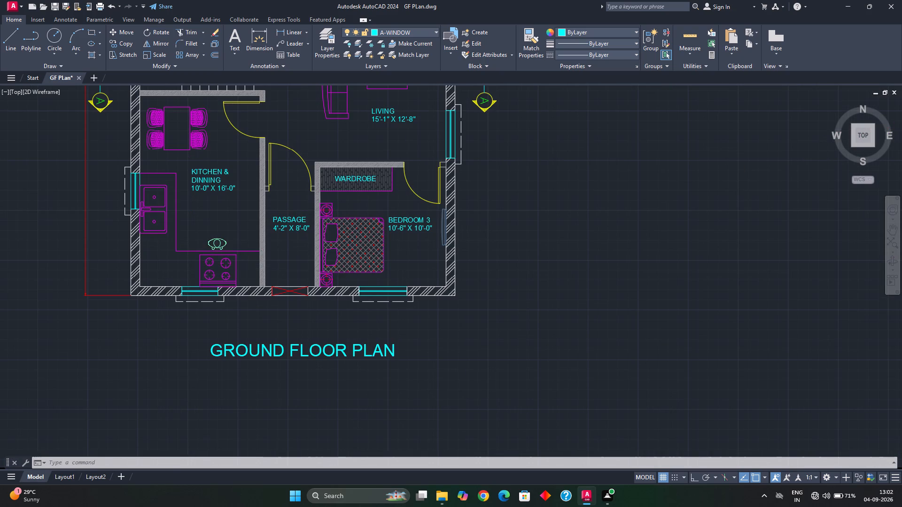
scroll(252, 268, down, 1)
middle_drag(489, 274, 432, 276)
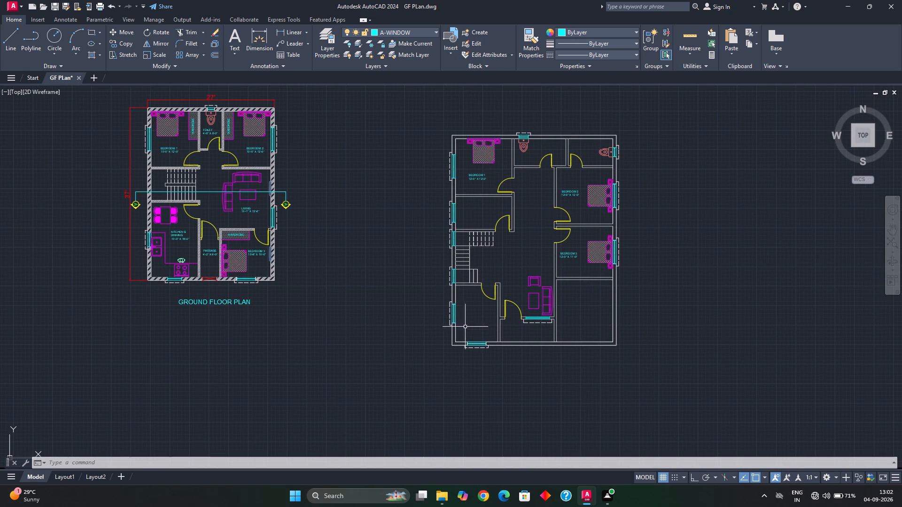
scroll(466, 240, up, 2)
scroll(461, 315, down, 2)
middle_drag(460, 319, 453, 244)
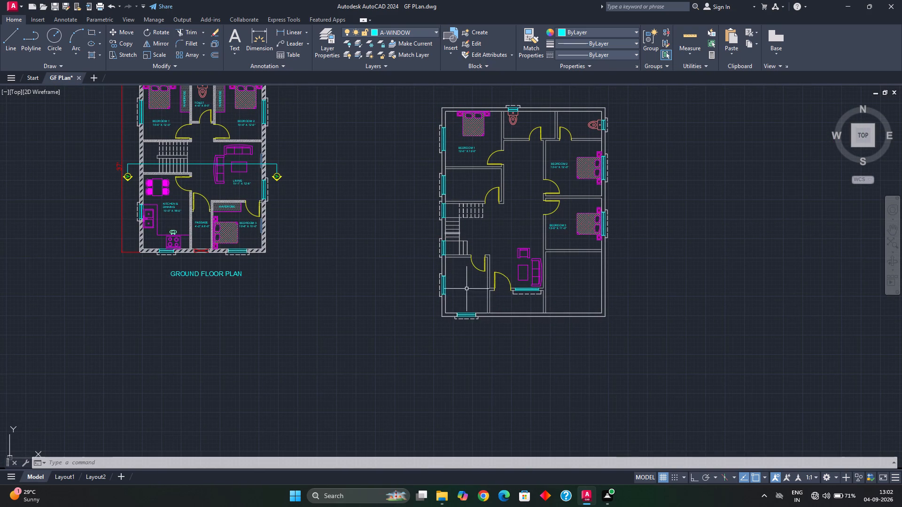
scroll(470, 309, up, 2)
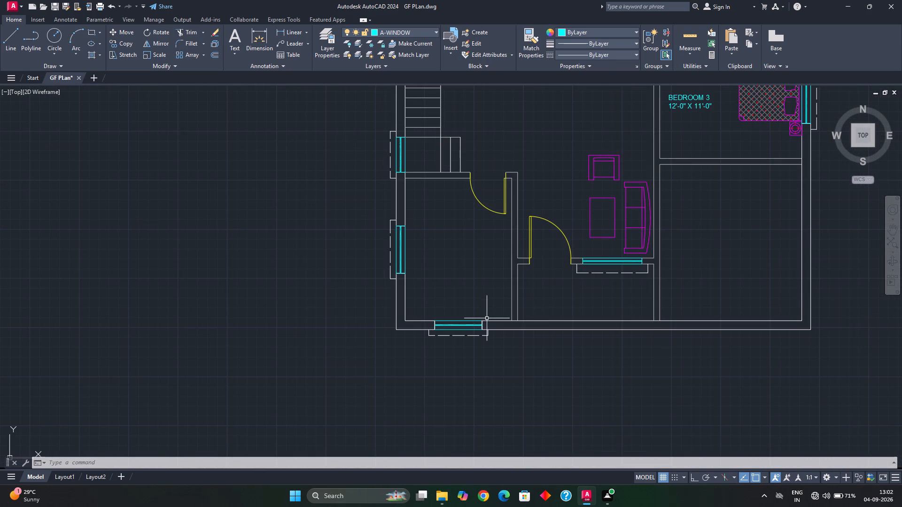
click(427, 322)
key(o)
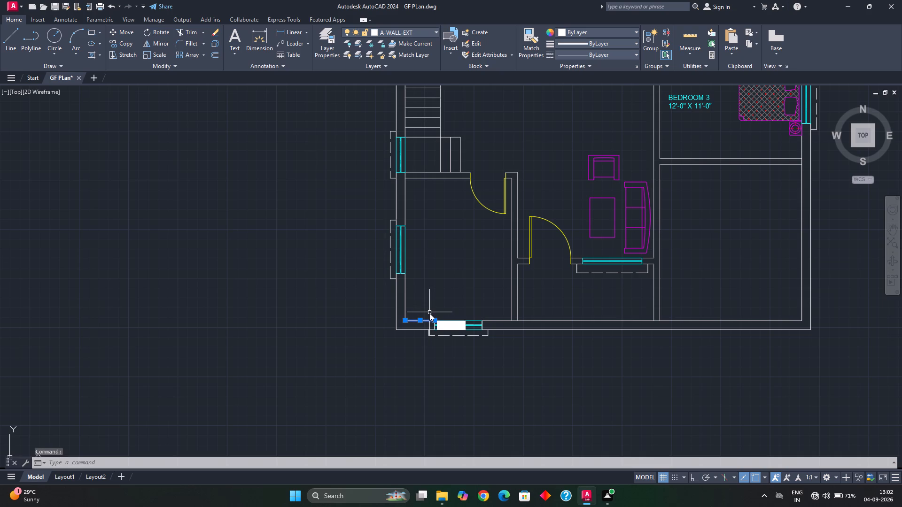
key(Return)
text(3')
key(Return)
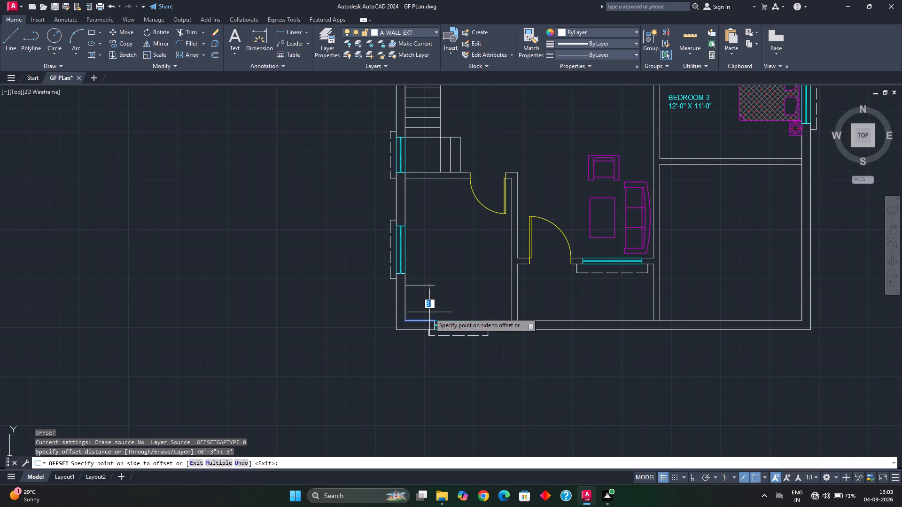
click(429, 313)
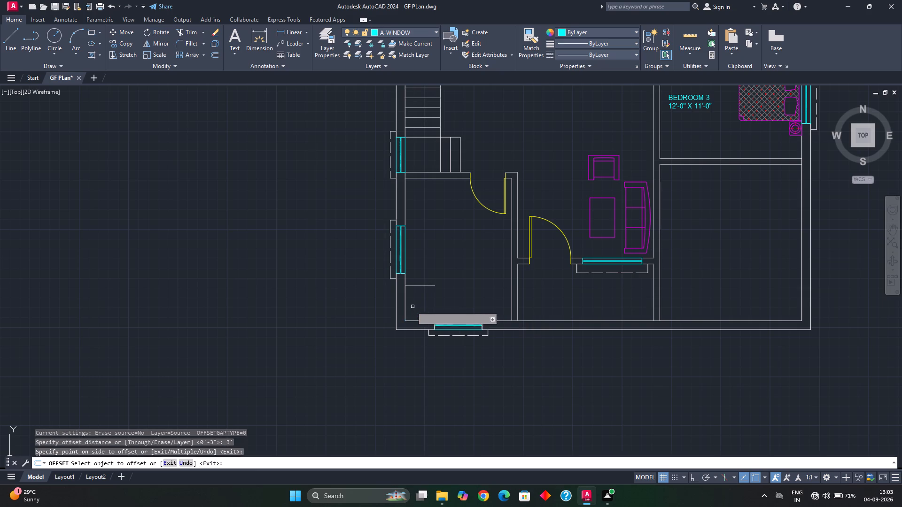
click(404, 304)
click(417, 305)
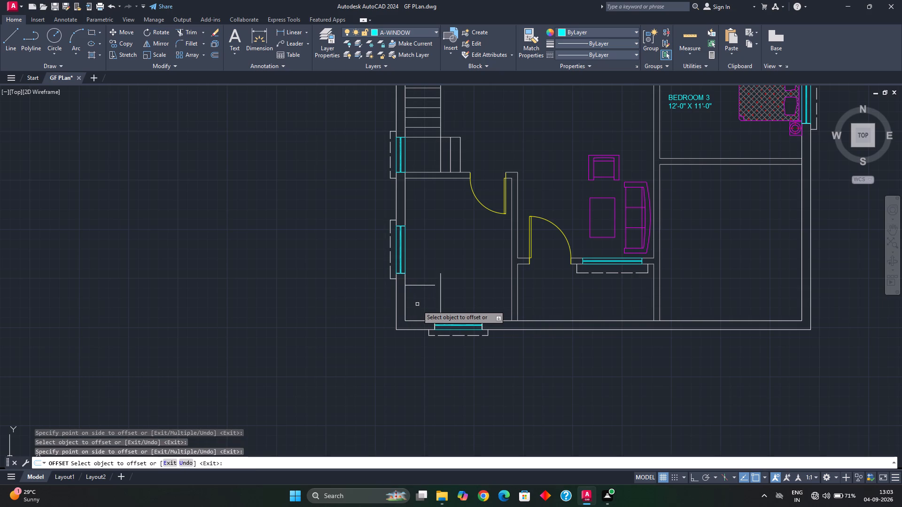
key(Escape)
Extend the two offset counter lines, the horizontal one to the room's east wall and the vertical one to its north wall.
text(ex)
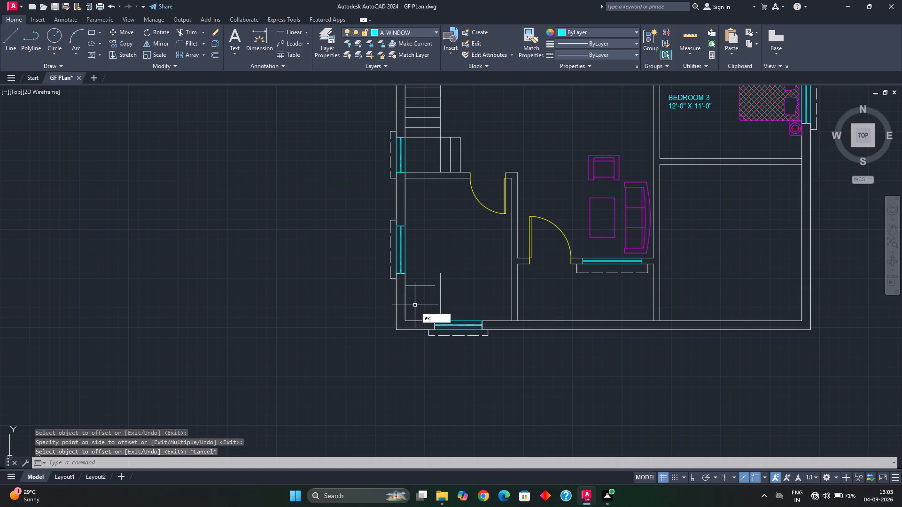
key(space)
click(431, 285)
click(433, 286)
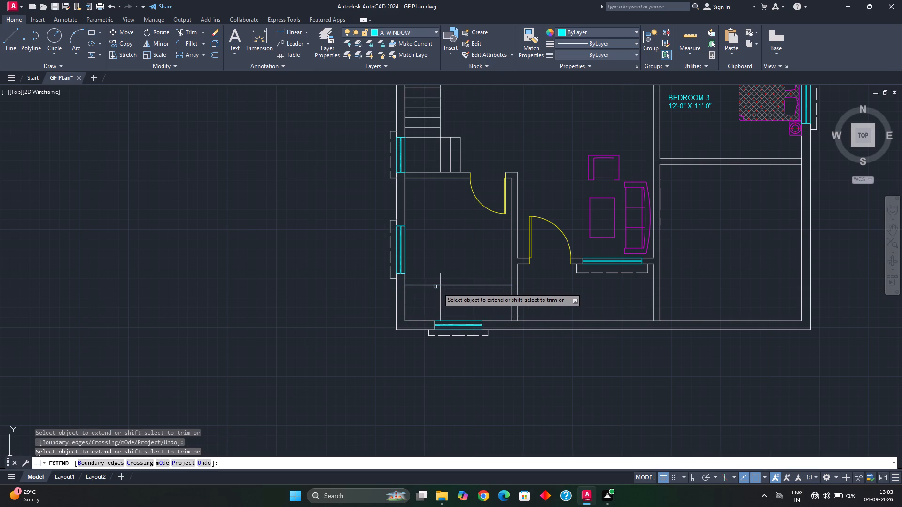
click(440, 284)
key(Escape)
Trim the vertical counter line south of the crossing and the horizontal one west of it to form an L-shaped corner.
text(tr)
key(space)
click(441, 301)
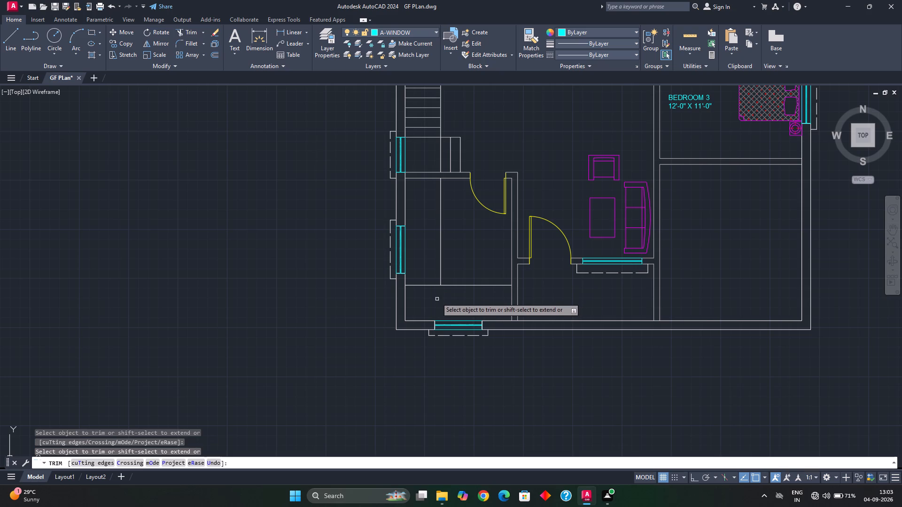
click(433, 288)
click(433, 282)
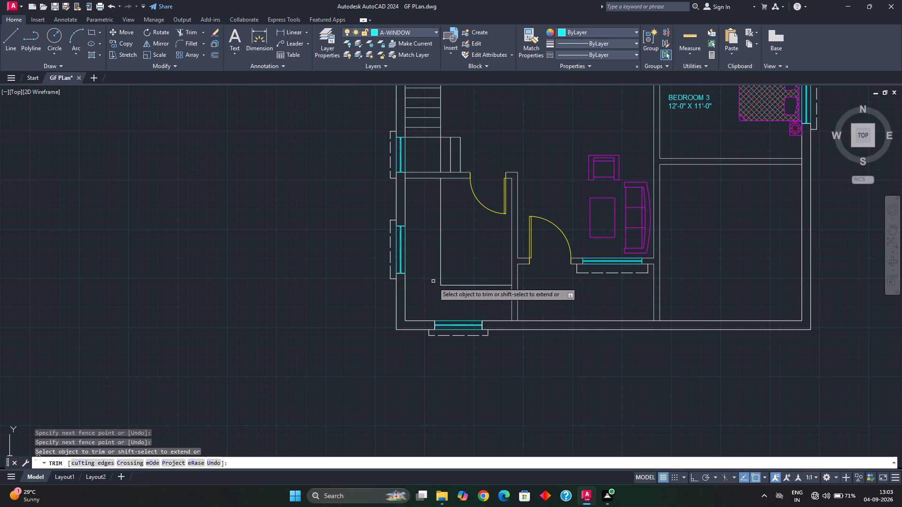
middle_drag(433, 263, 459, 321)
scroll(450, 284, up, 1)
middle_drag(450, 284, 456, 302)
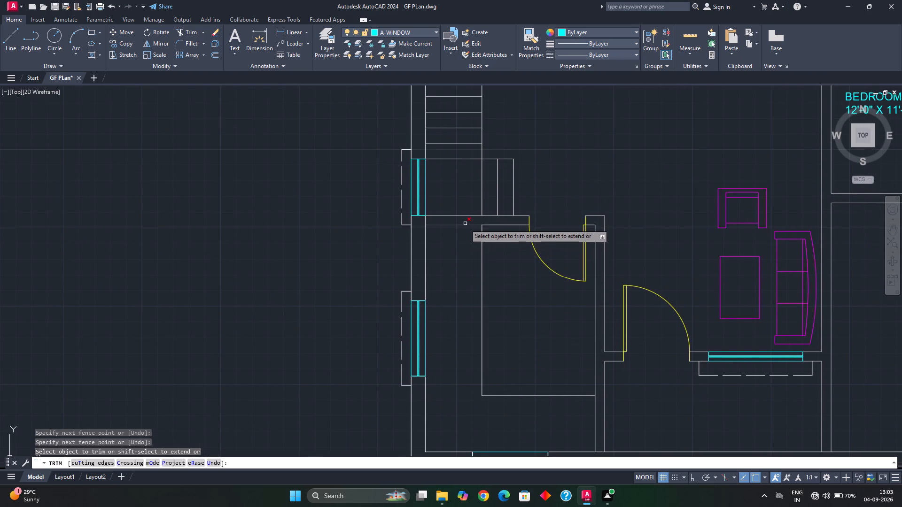
key(Escape)
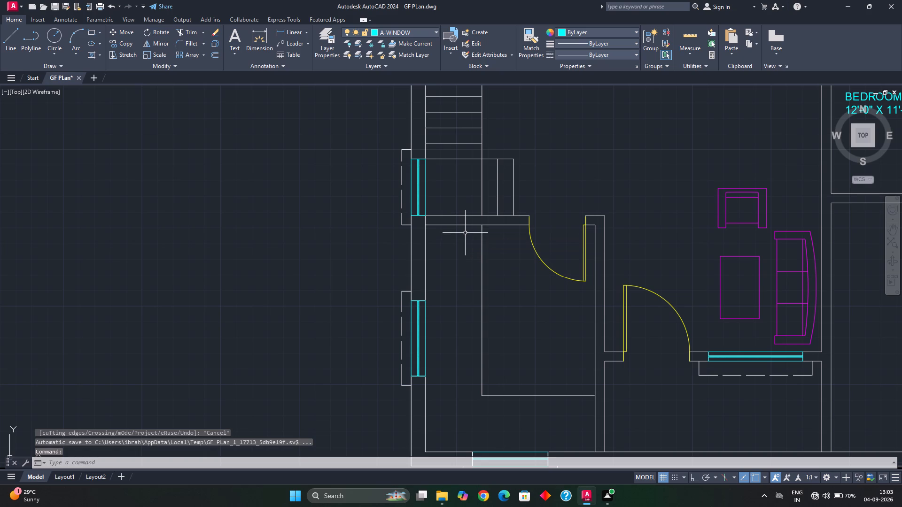
Offset the southwest room's inner north wall line 3' south into the room.
text(o)
key(space)
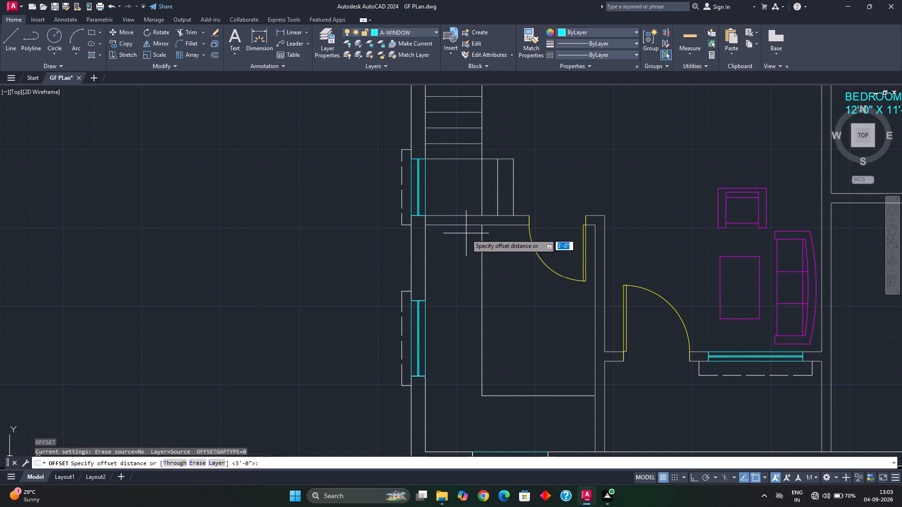
key(space)
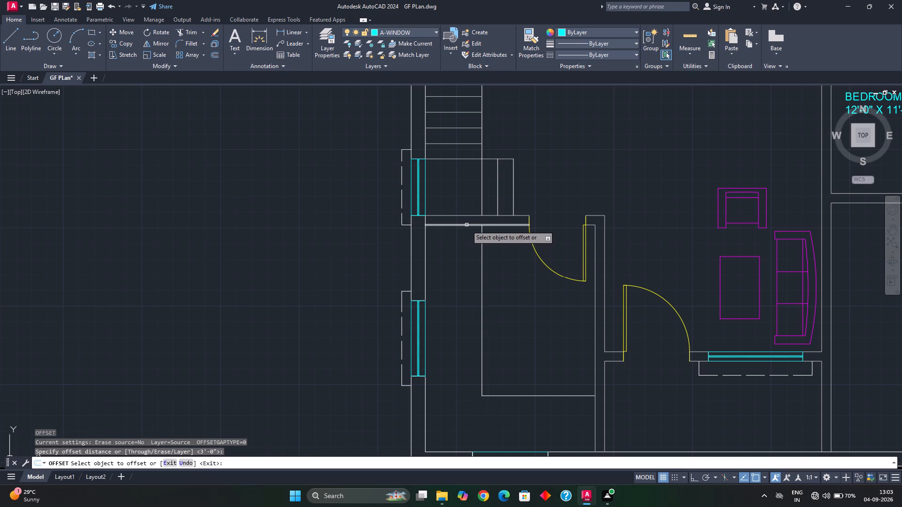
click(467, 225)
click(464, 241)
key(Escape)
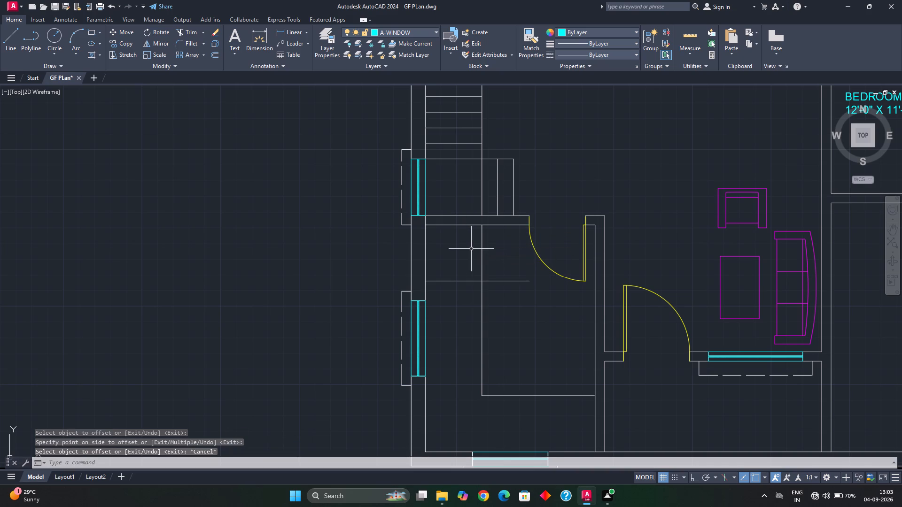
Trim the vertical counter line north of the new offset line, and that offset line east of the vertical one.
key(t)
text(r)
key(space)
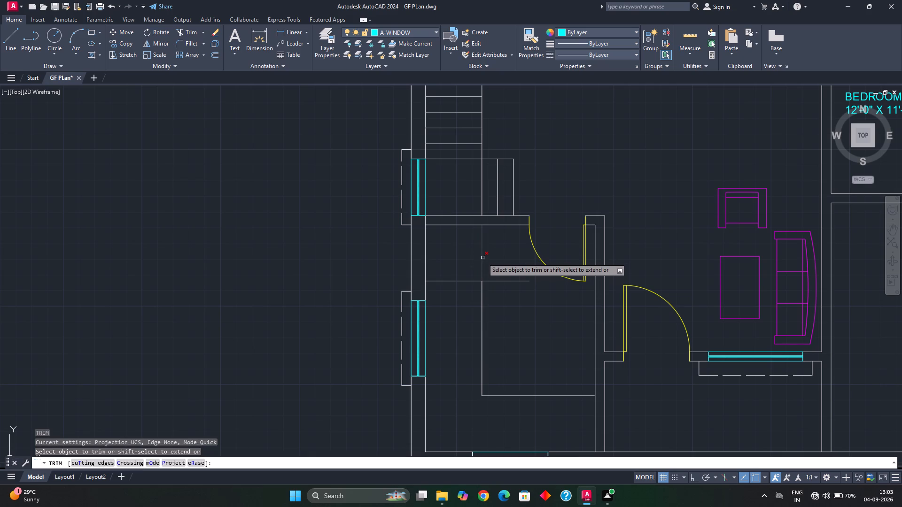
click(482, 258)
click(492, 282)
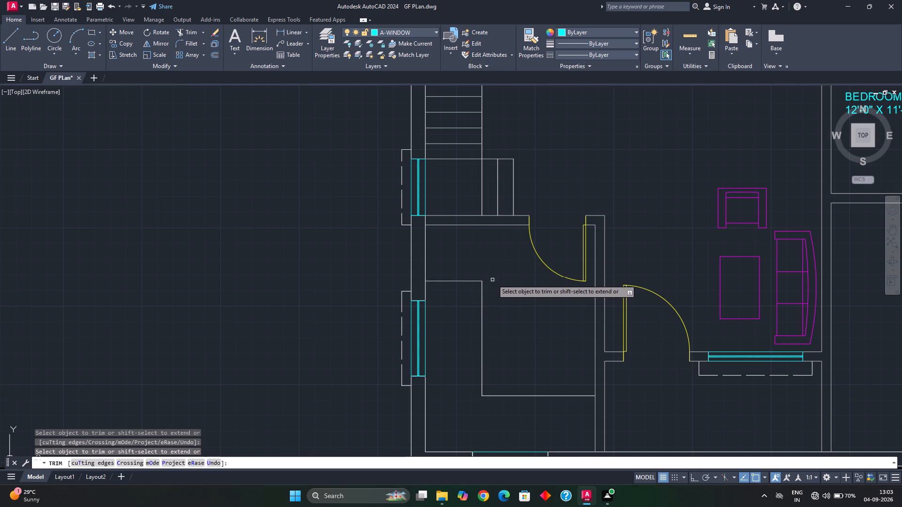
key(Escape)
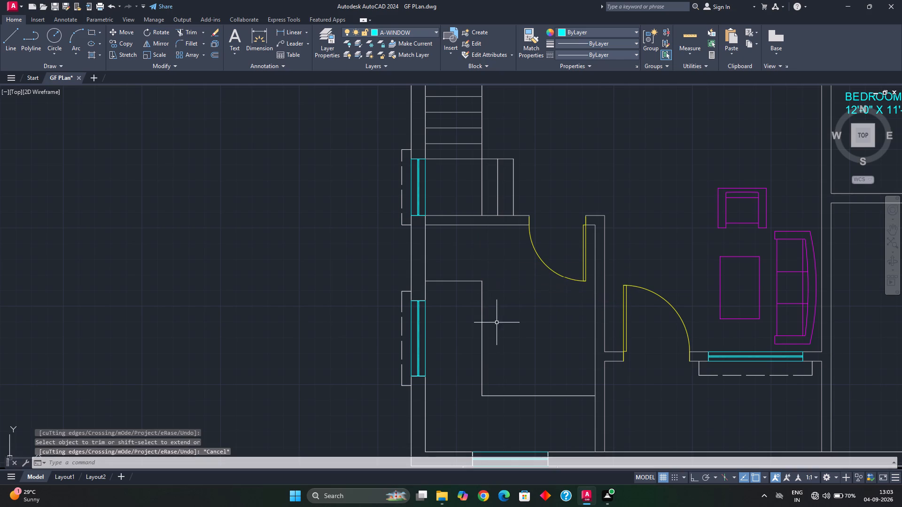
Join the three counter lines in the southwest room into one polyline.
scroll(501, 339, down, 1)
click(527, 391)
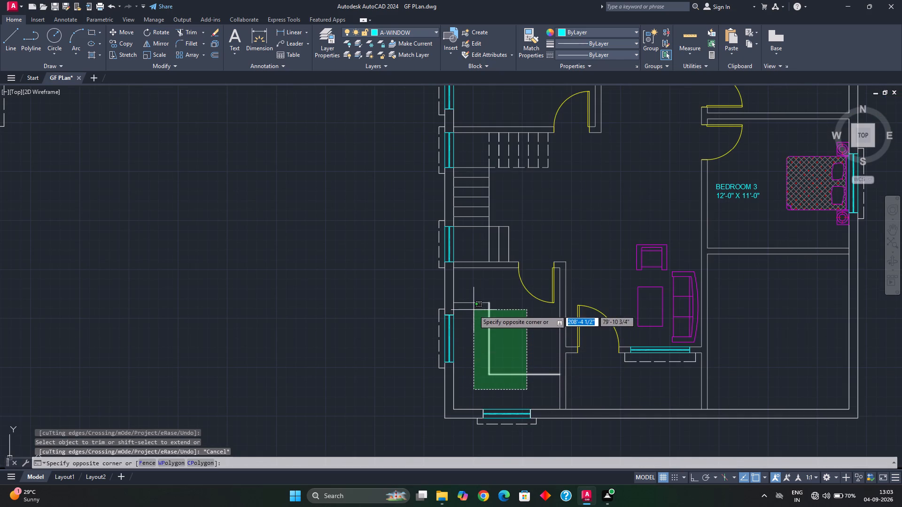
click(475, 297)
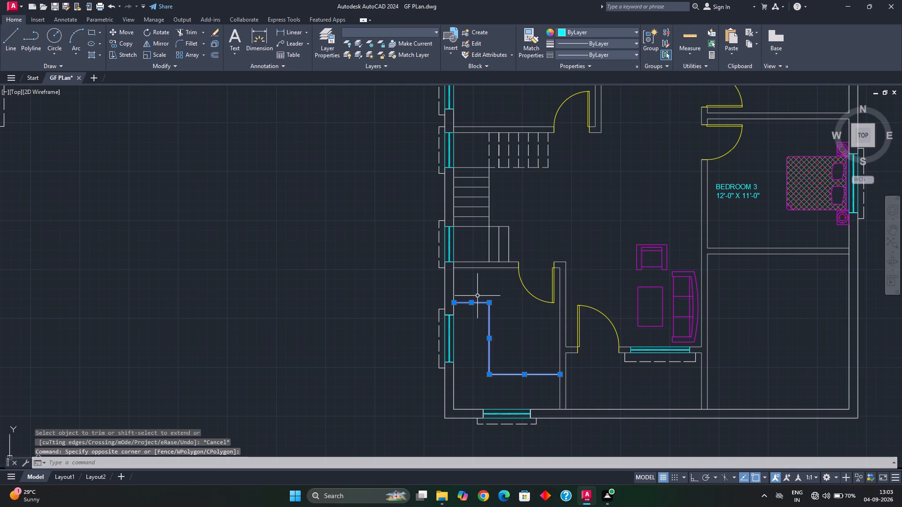
text(j')
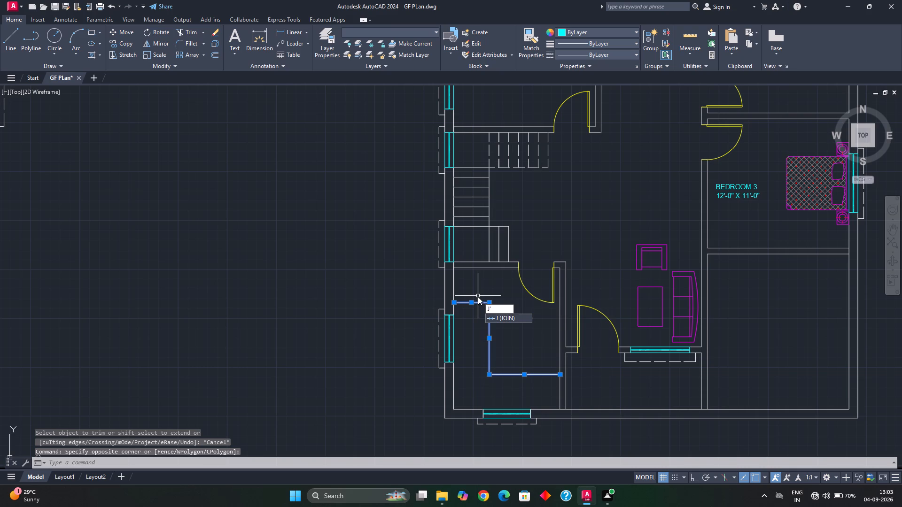
key(BackSpace)
key(Return)
key(Escape)
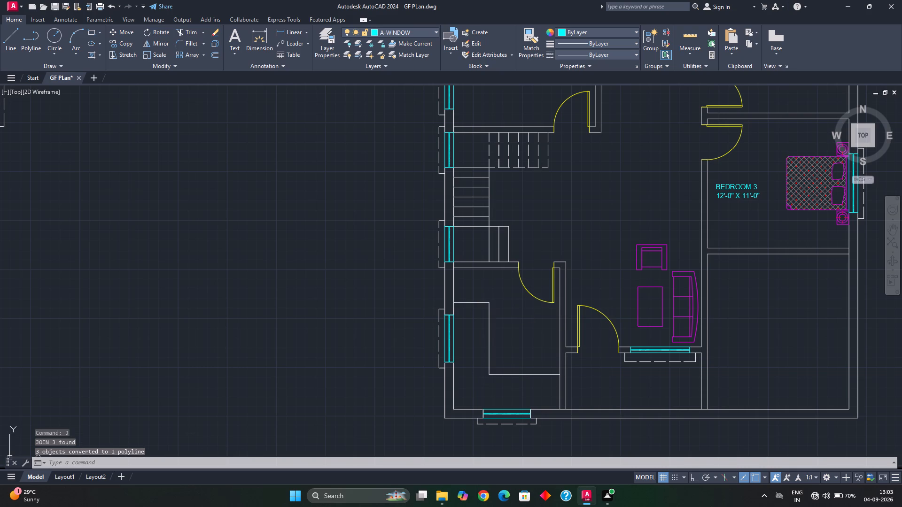
Put the joined kitchen counter polyline on the A-FURN layer.
click(490, 311)
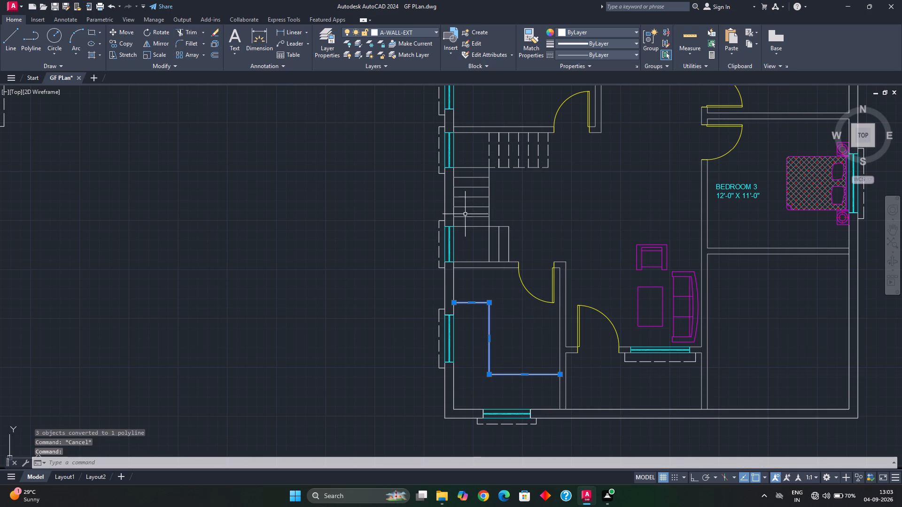
click(408, 28)
click(397, 79)
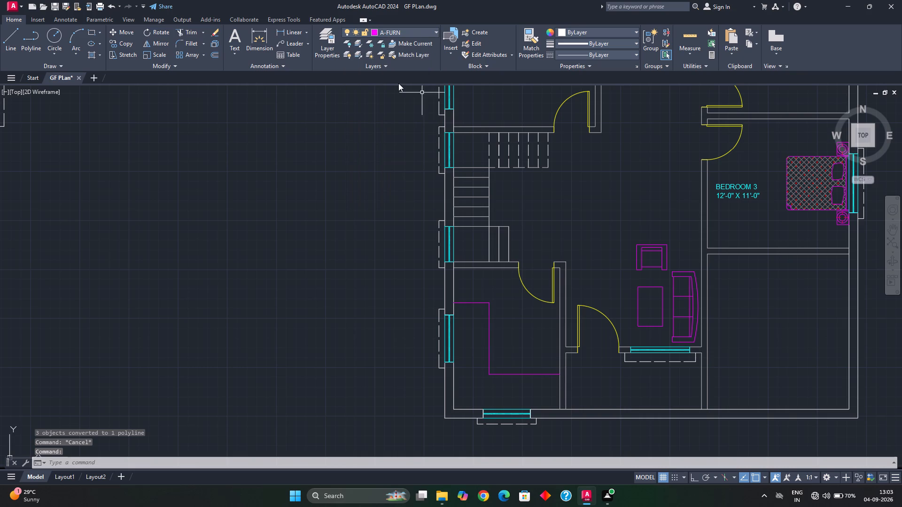
key(Escape)
Copy the four-burner stove from the ground floor kitchen to just south of the new plan's southwest room window.
middle_drag(429, 334, 471, 265)
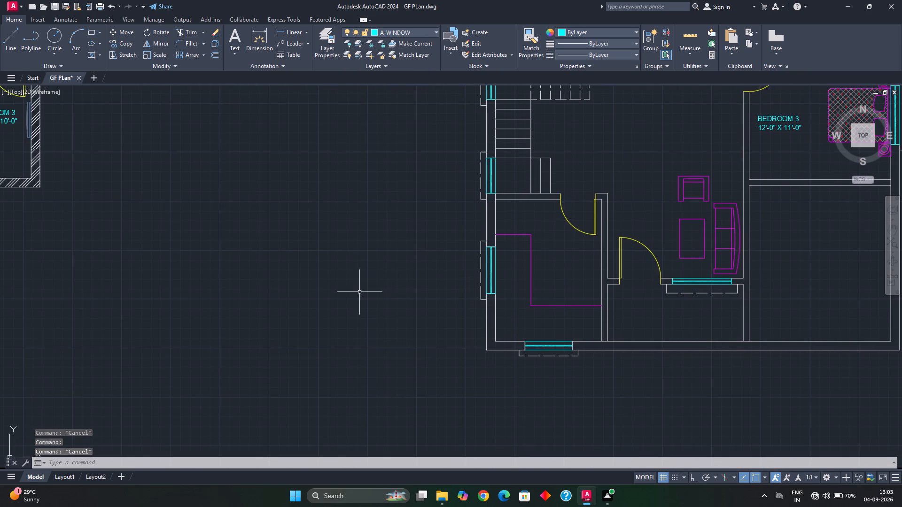
scroll(263, 266, down, 1)
middle_drag(224, 300, 409, 323)
middle_drag(180, 232, 210, 243)
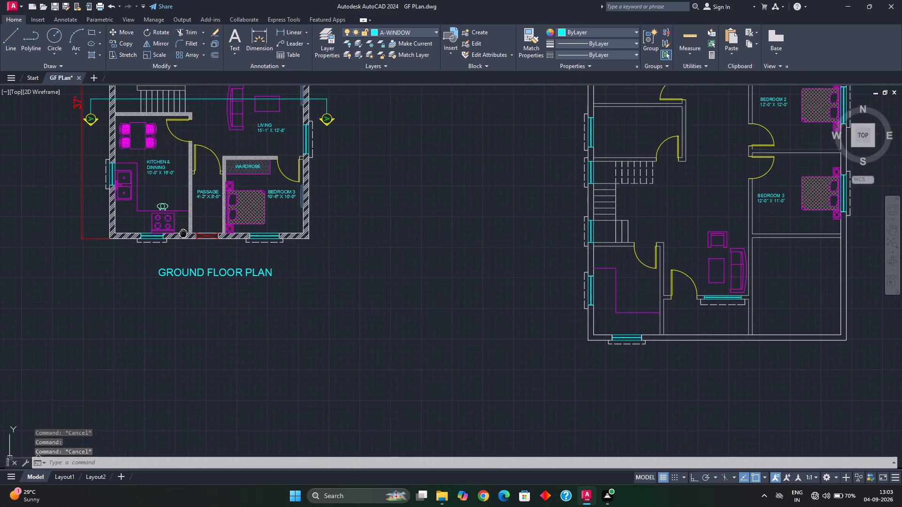
middle_drag(210, 243, 303, 253)
scroll(255, 241, up, 3)
click(319, 208)
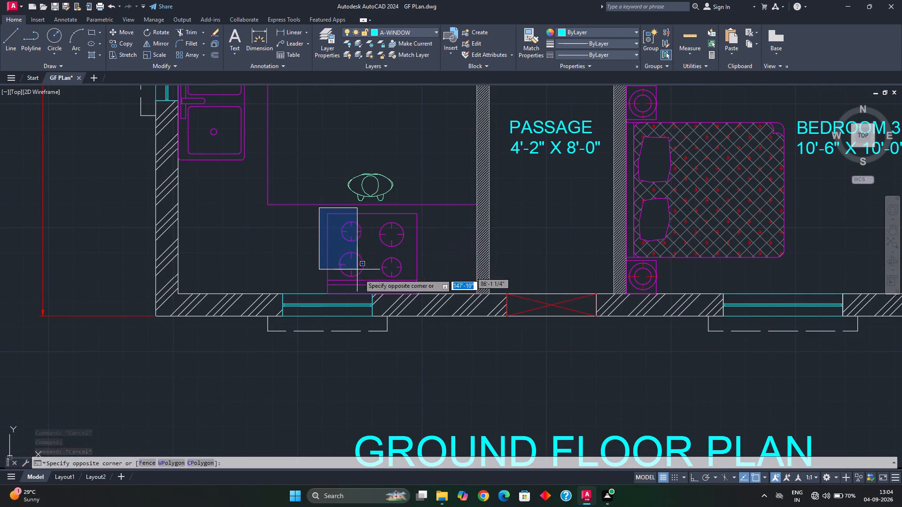
click(429, 303)
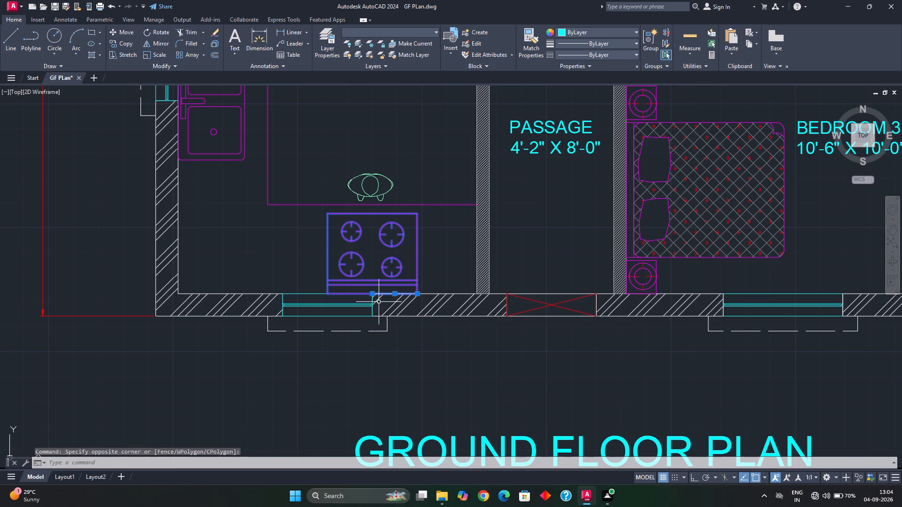
key(c)
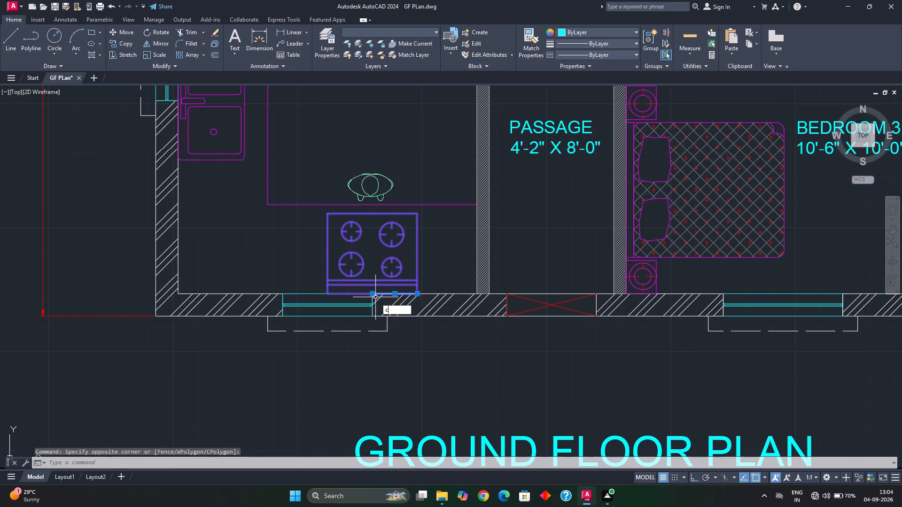
key(o)
key(Return)
click(371, 296)
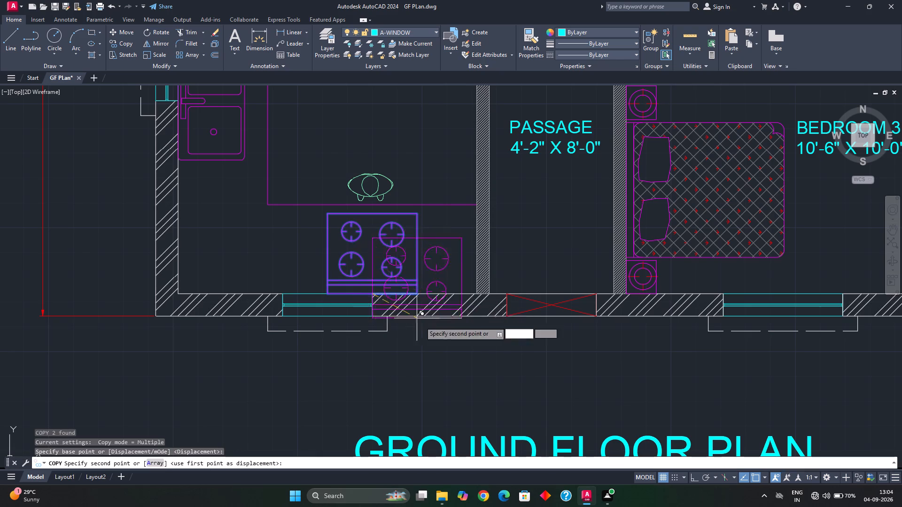
scroll(432, 331, down, 2)
middle_drag(547, 368, 375, 255)
middle_drag(664, 323, 476, 250)
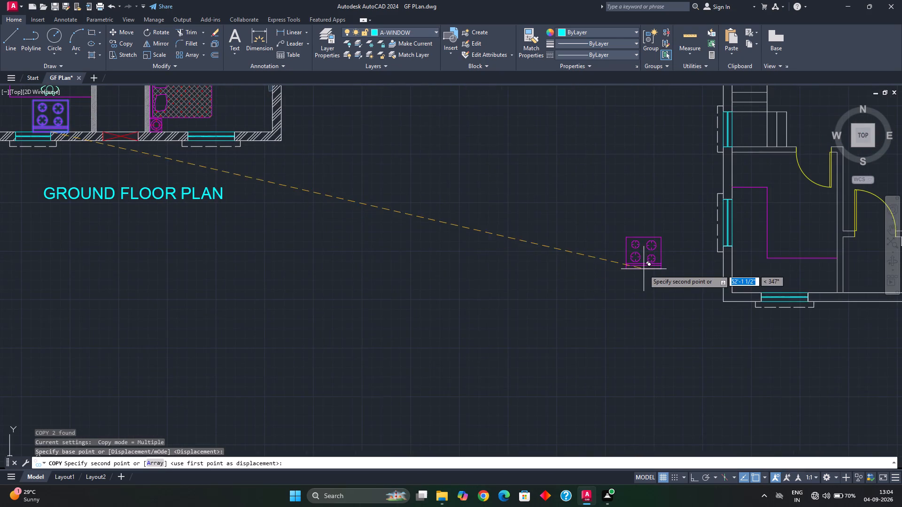
middle_drag(639, 284, 589, 293)
middle_drag(620, 345, 563, 254)
scroll(655, 268, up, 1)
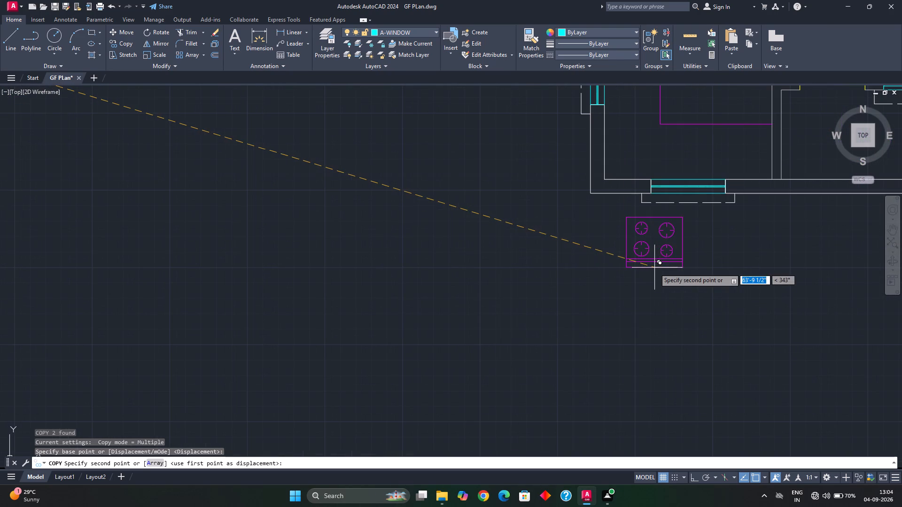
click(654, 268)
key(Escape)
scroll(664, 272, up, 3)
key(Escape)
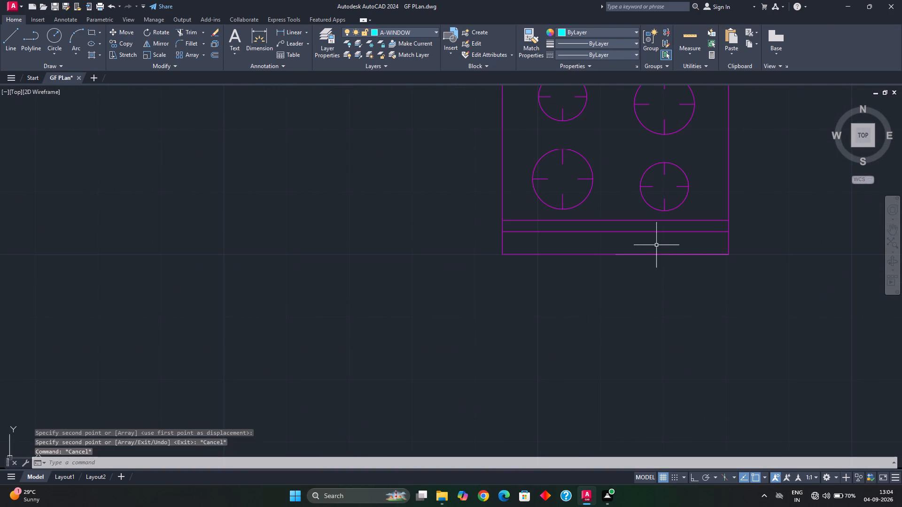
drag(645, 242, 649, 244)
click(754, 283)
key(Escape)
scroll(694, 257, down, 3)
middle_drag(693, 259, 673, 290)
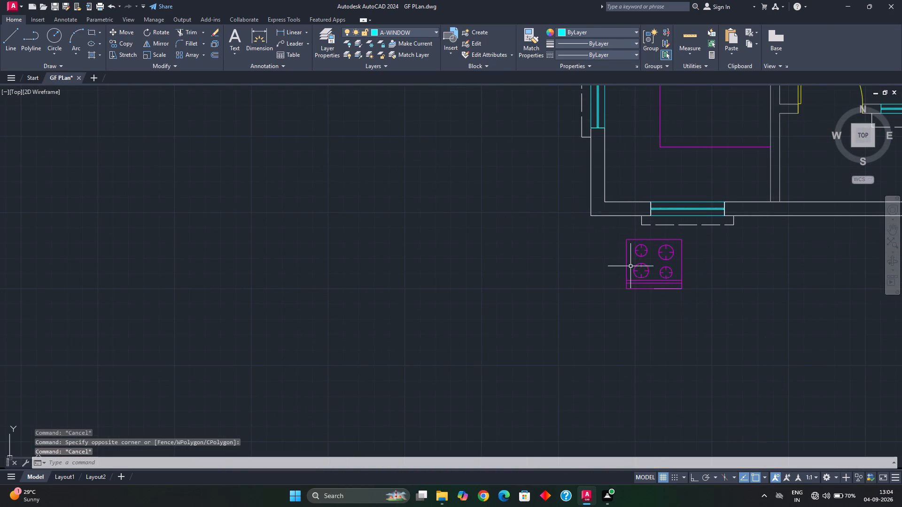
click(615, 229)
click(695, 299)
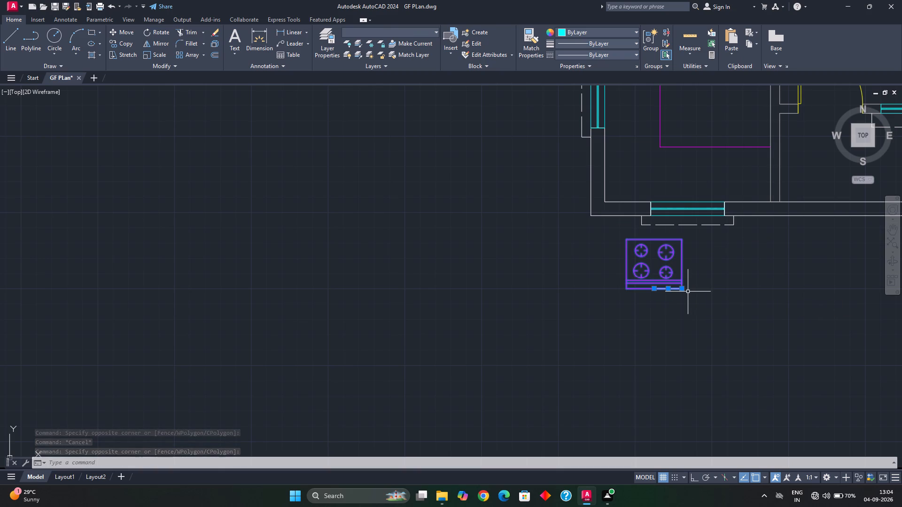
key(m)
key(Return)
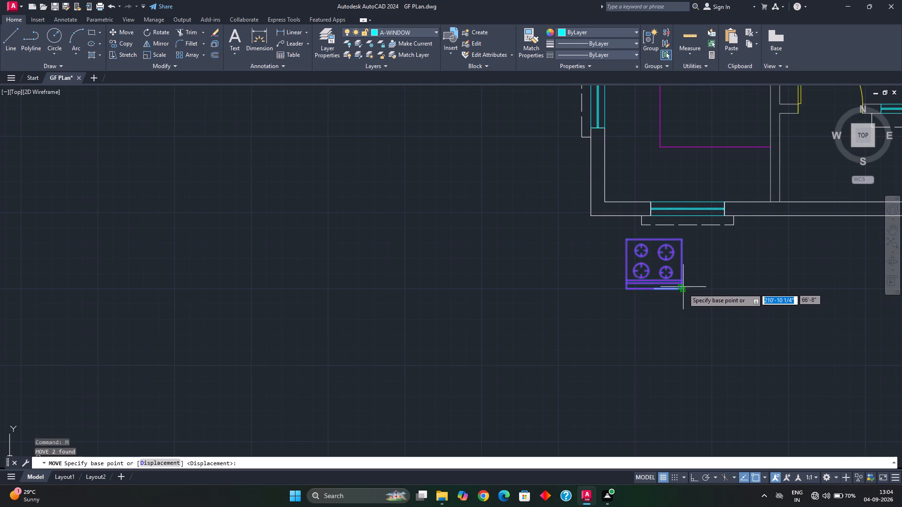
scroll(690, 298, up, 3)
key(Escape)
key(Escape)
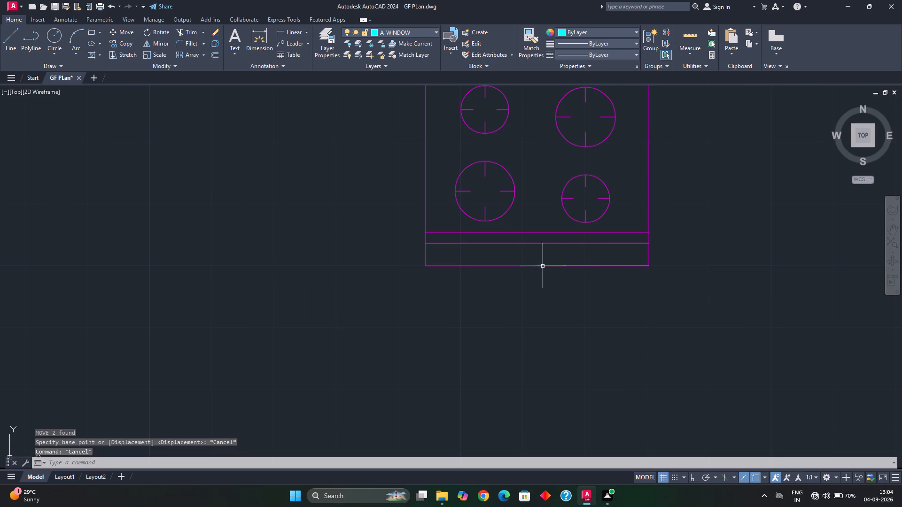
Delete the stray wall line lying along the copied stove's south edge.
scroll(544, 266, up, 2)
drag(513, 250, 671, 313)
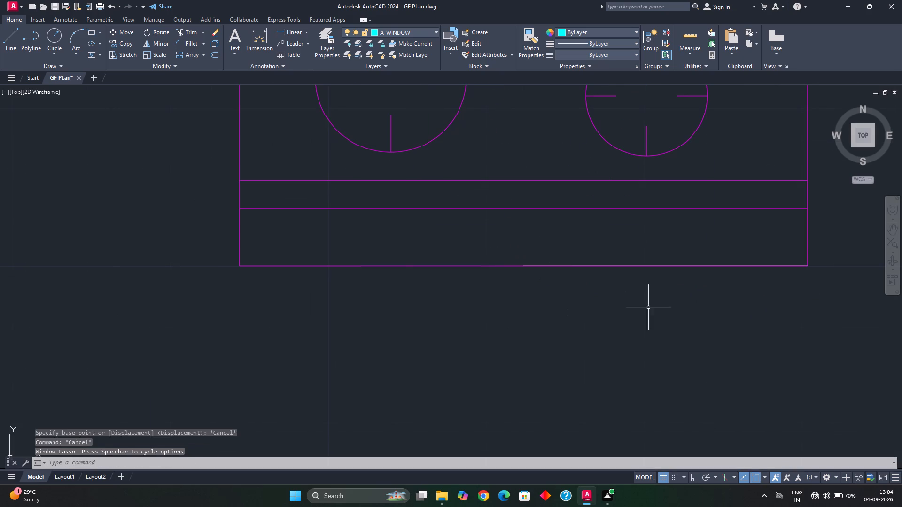
key(Escape)
click(487, 215)
click(864, 320)
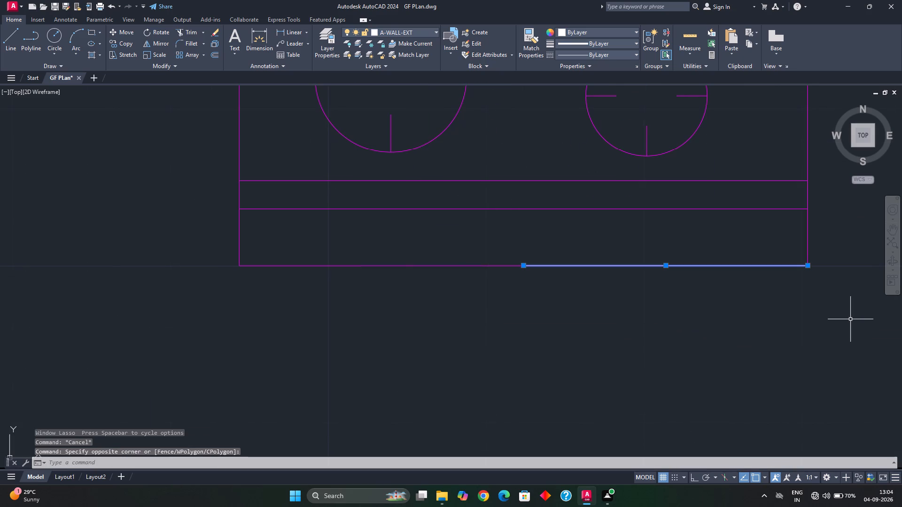
key(Delete)
Move the copied stove by its southeast corner into the southwest room, onto the south window's inner line below the counter.
scroll(684, 306, down, 2)
middle_drag(676, 302, 650, 351)
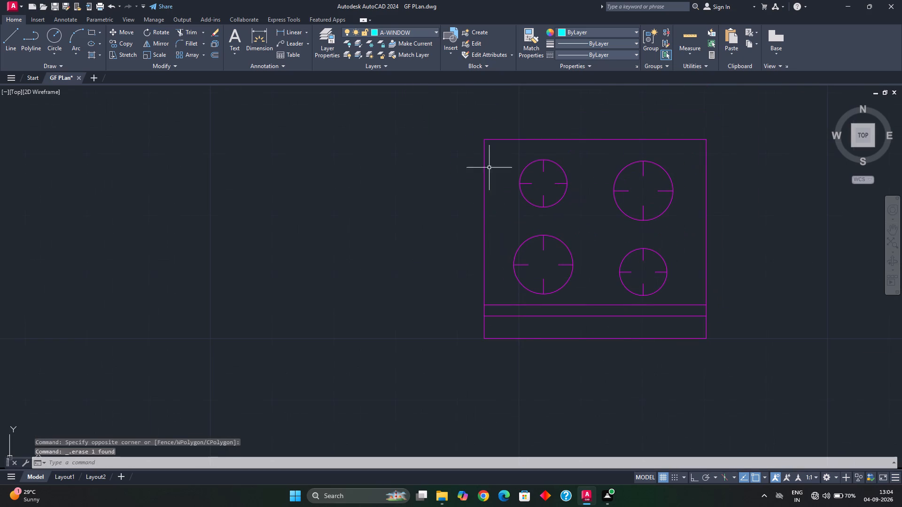
click(487, 141)
click(513, 138)
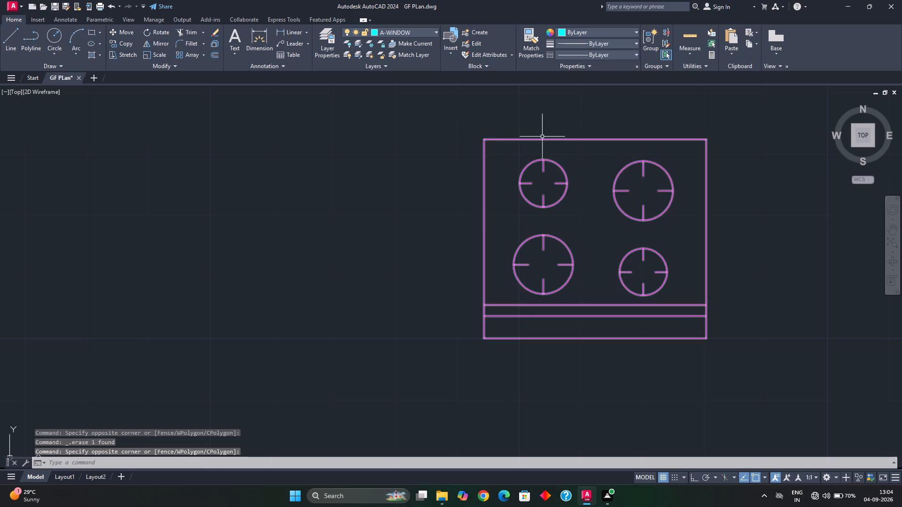
click(542, 137)
click(524, 146)
key(m)
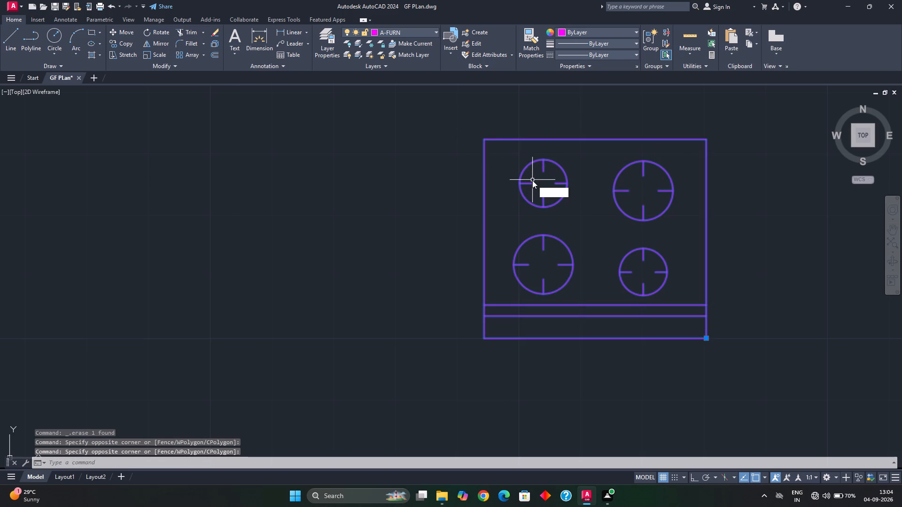
key(Return)
click(707, 338)
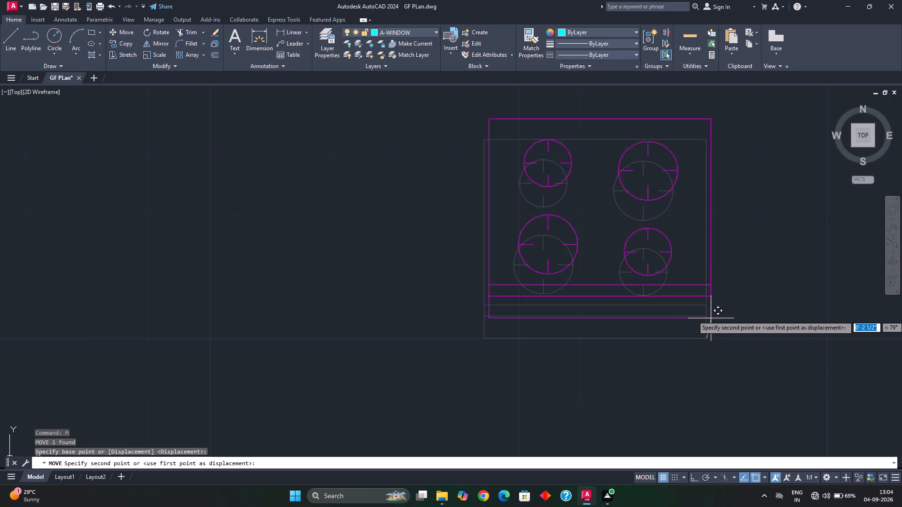
scroll(716, 304, down, 3)
middle_drag(722, 279, 601, 326)
scroll(623, 272, up, 2)
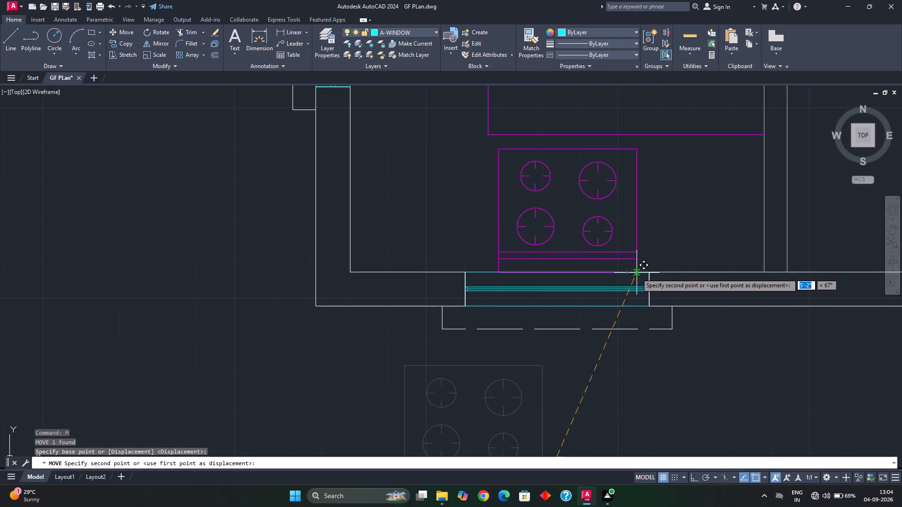
scroll(632, 269, up, 3)
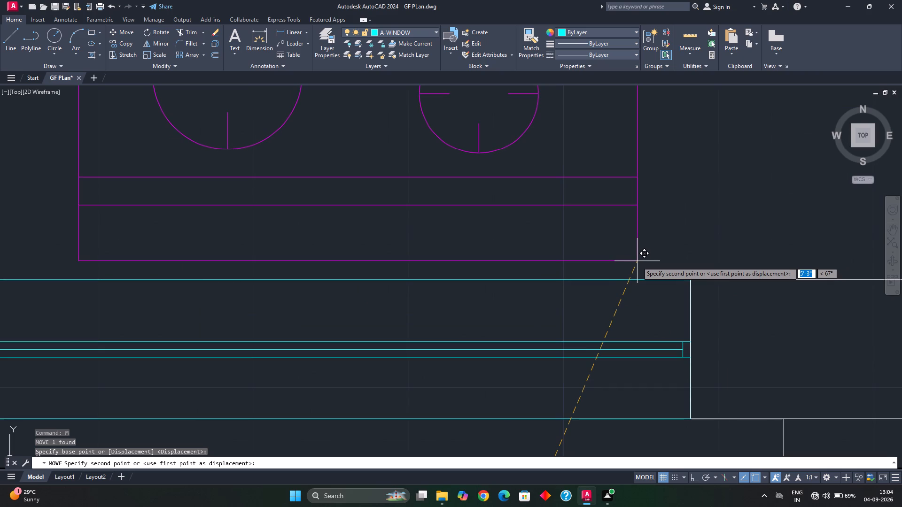
scroll(637, 261, down, 2)
middle_drag(637, 261, 638, 273)
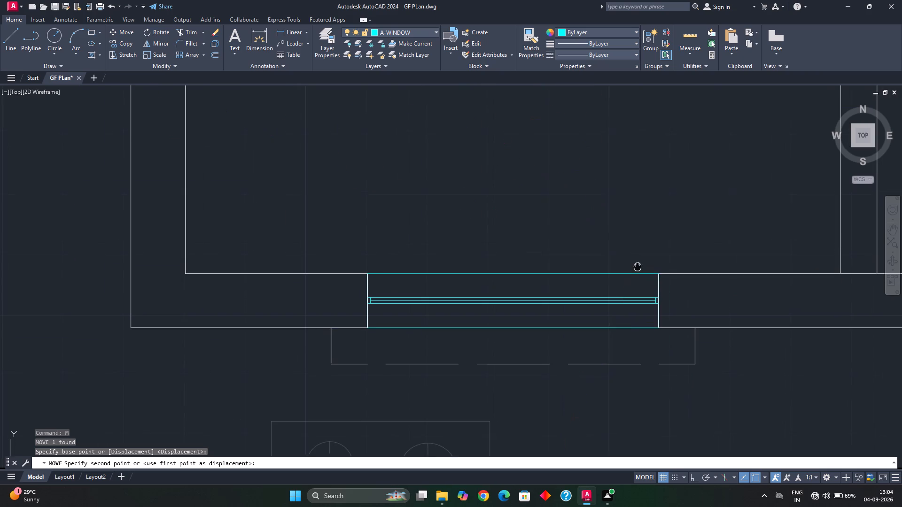
middle_drag(638, 273, 646, 330)
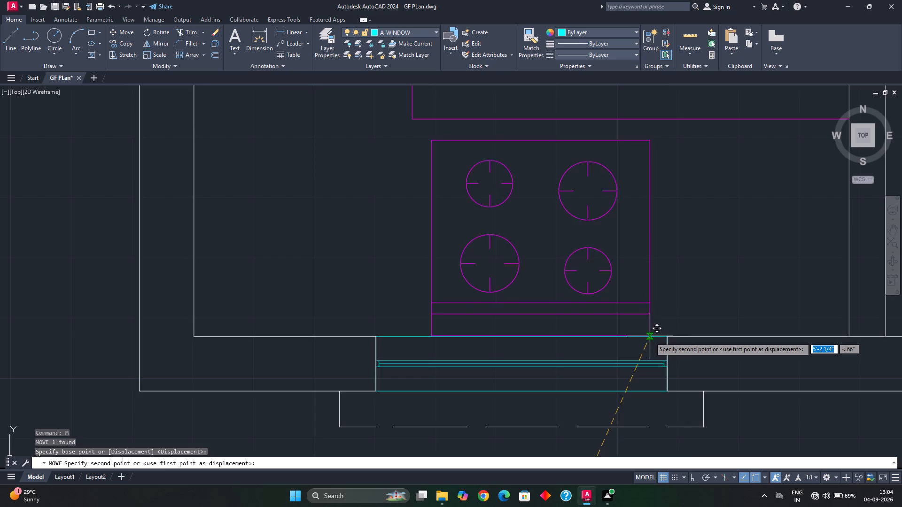
scroll(650, 337, up, 3)
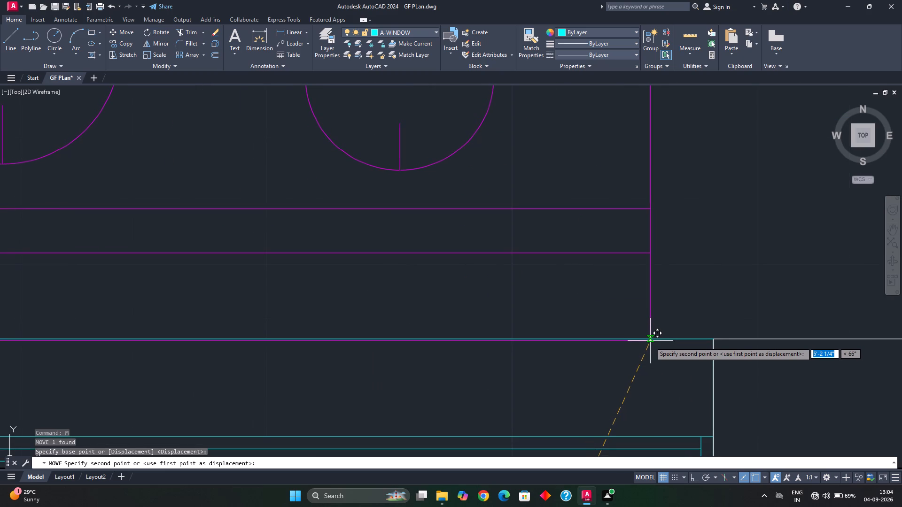
click(652, 340)
scroll(667, 315, down, 3)
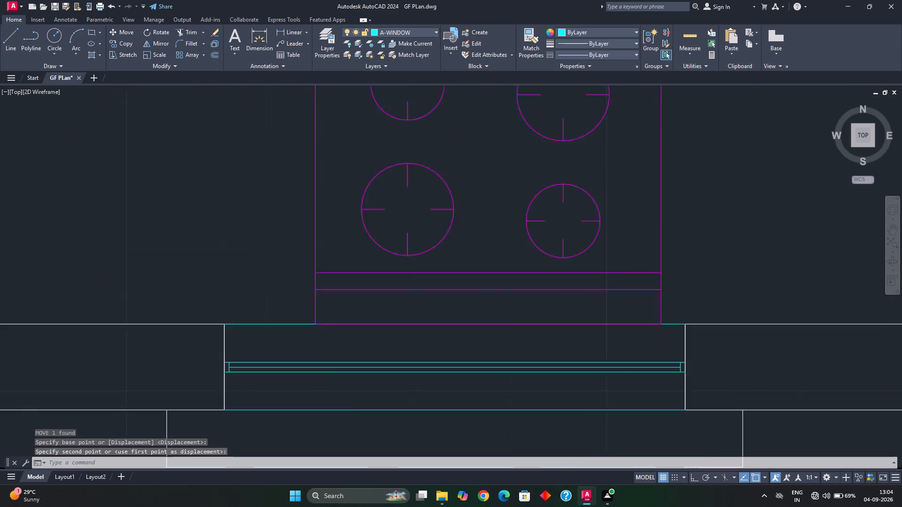
key(Escape)
Examine how the moved stove's southwest corner meets the south window's inner line.
scroll(669, 308, down, 3)
scroll(612, 300, up, 7)
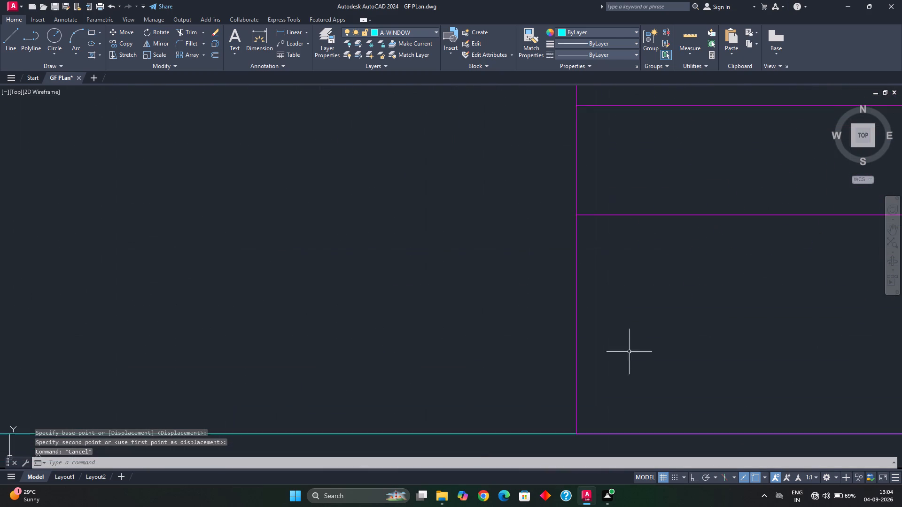
scroll(631, 359, up, 2)
middle_drag(635, 373, 608, 238)
scroll(486, 352, up, 3)
scroll(588, 285, up, 5)
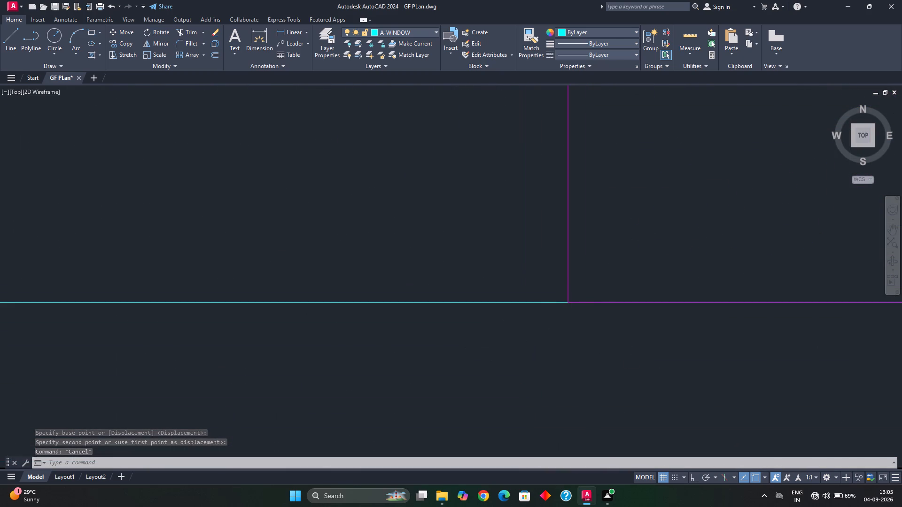
scroll(566, 314, up, 2)
scroll(565, 314, down, 20)
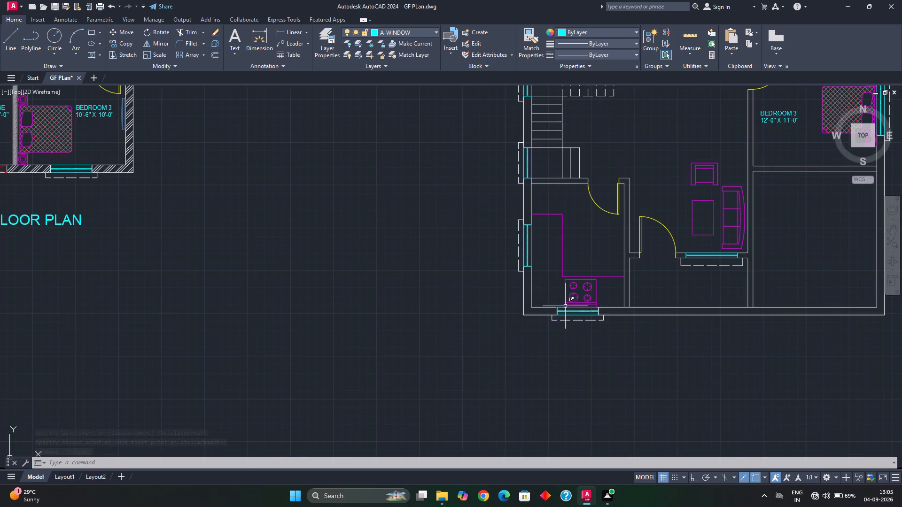
Copy the double-bowl sink from the ground floor kitchen to the midpoint of the southwest kitchen's west window inner line.
middle_drag(551, 274, 564, 297)
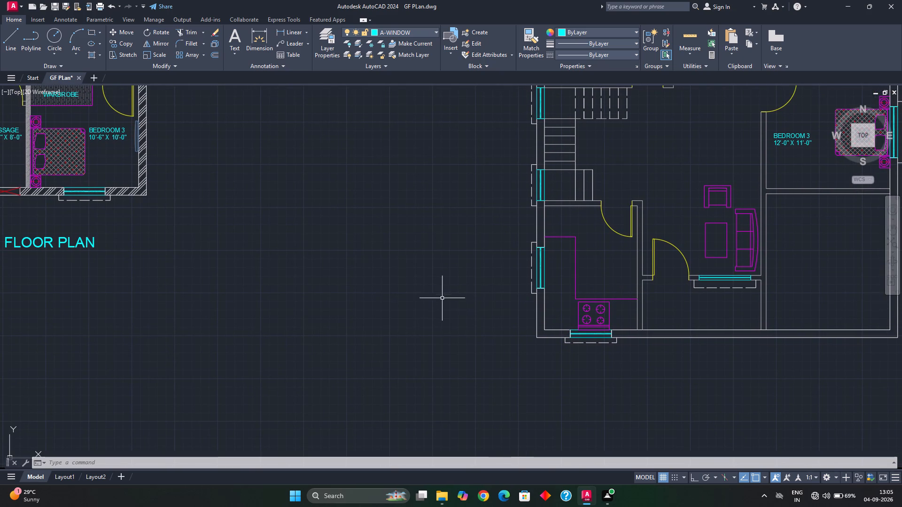
scroll(391, 293, down, 2)
middle_drag(404, 289, 482, 295)
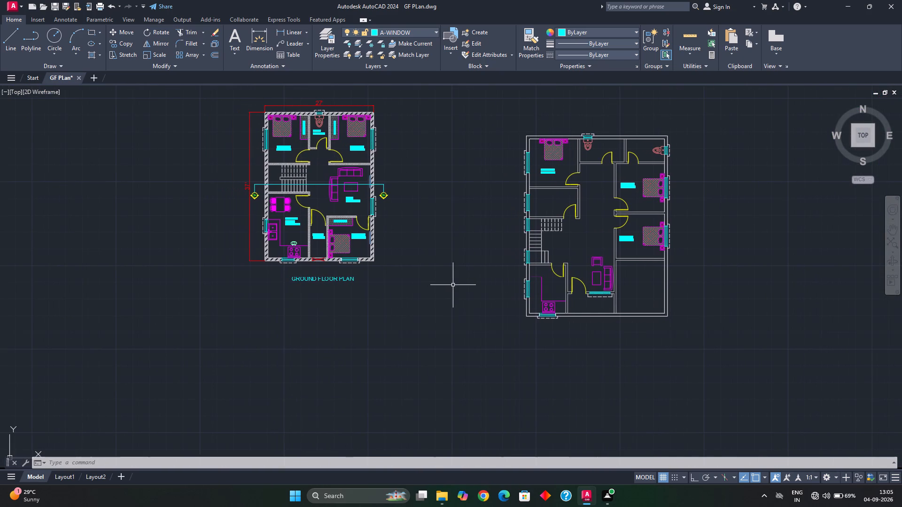
middle_drag(410, 284, 514, 293)
scroll(335, 234, up, 3)
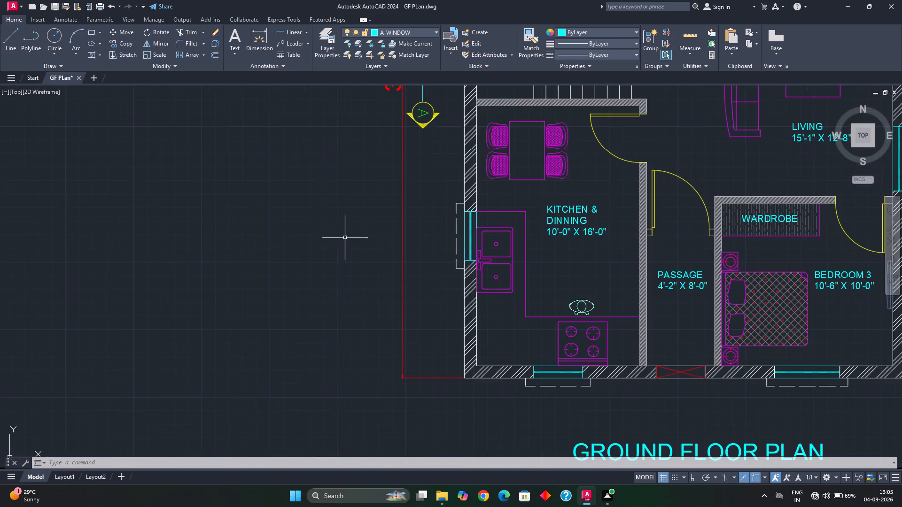
middle_drag(461, 258, 423, 222)
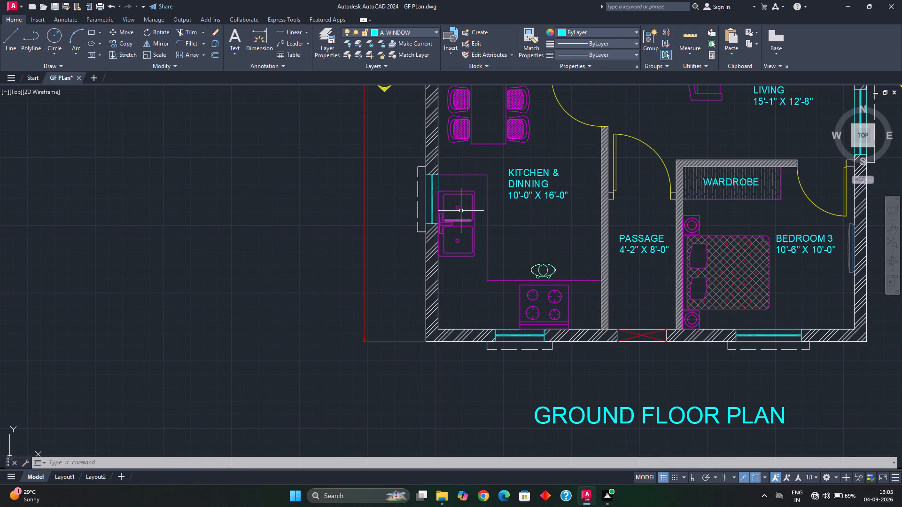
scroll(440, 189, up, 2)
click(423, 183)
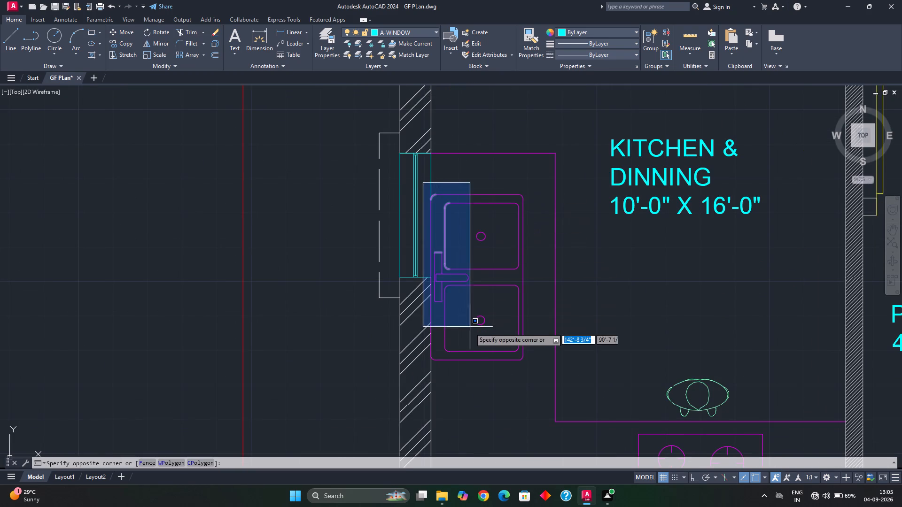
click(529, 371)
key(c)
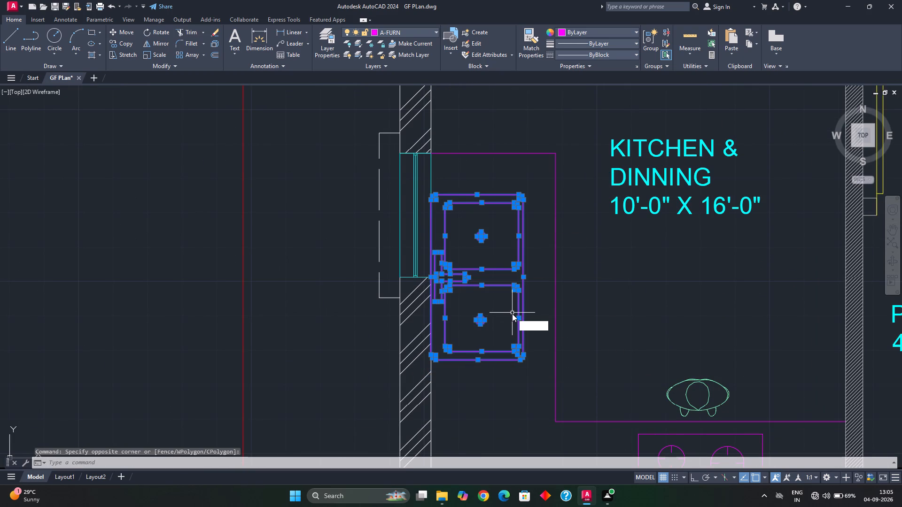
key(o)
key(Return)
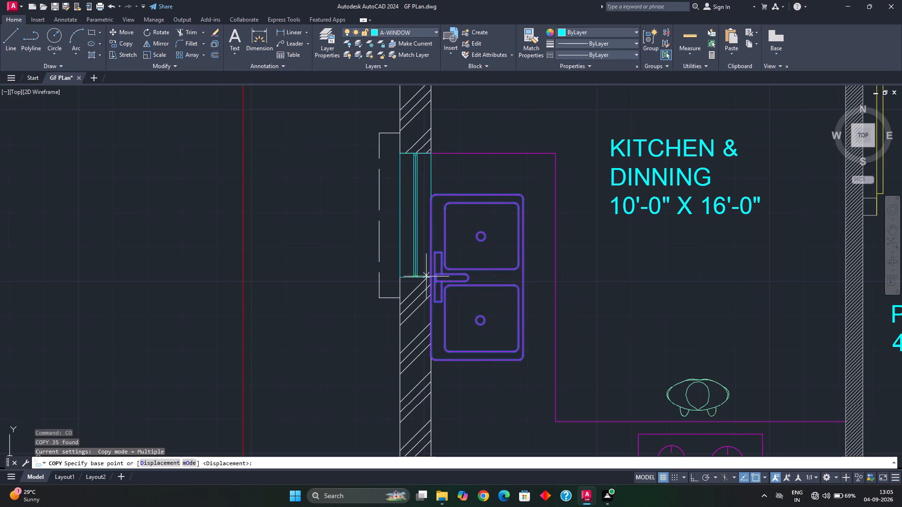
click(431, 278)
scroll(521, 291, down, 3)
middle_drag(623, 297, 420, 266)
middle_drag(630, 296, 616, 296)
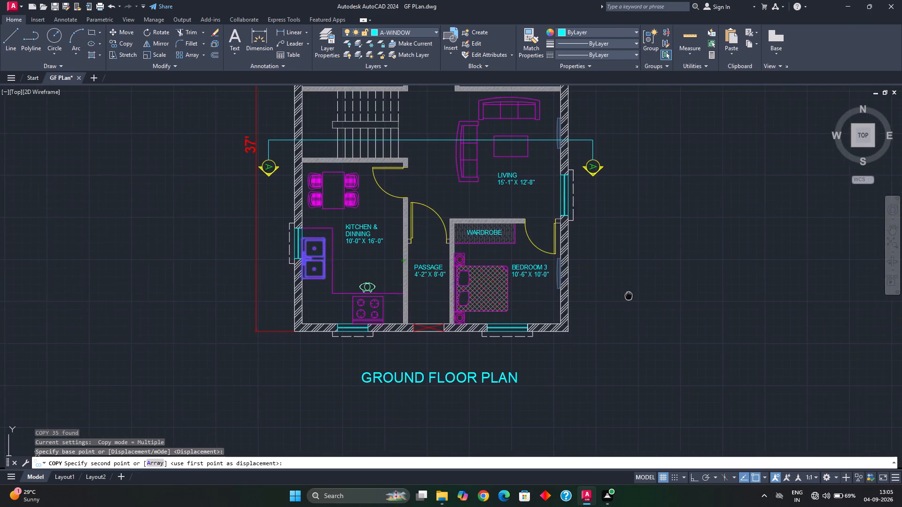
middle_drag(616, 296, 364, 275)
middle_drag(548, 301, 459, 182)
scroll(563, 267, up, 2)
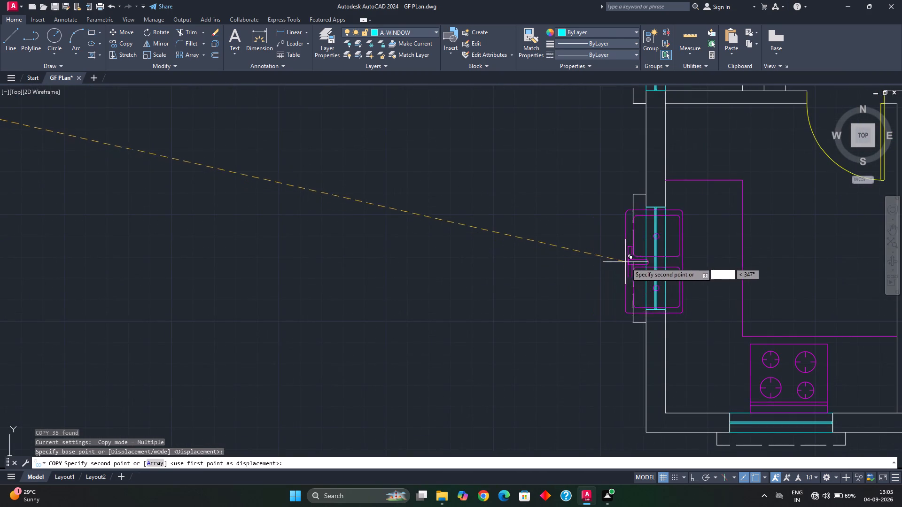
scroll(645, 261, up, 1)
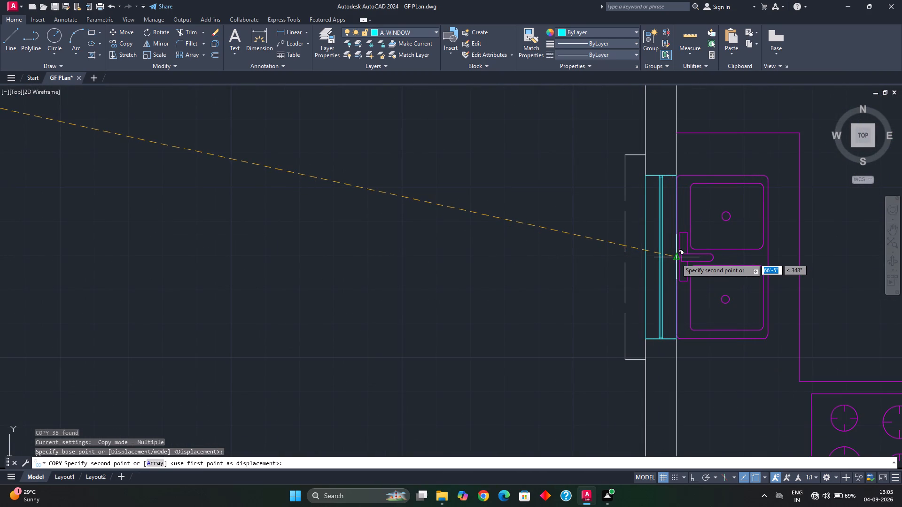
click(676, 258)
key(Escape)
Copy the green person figure from the ground floor kitchen to just north of the counter edge by the southwest kitchen's stove.
scroll(687, 264, down, 3)
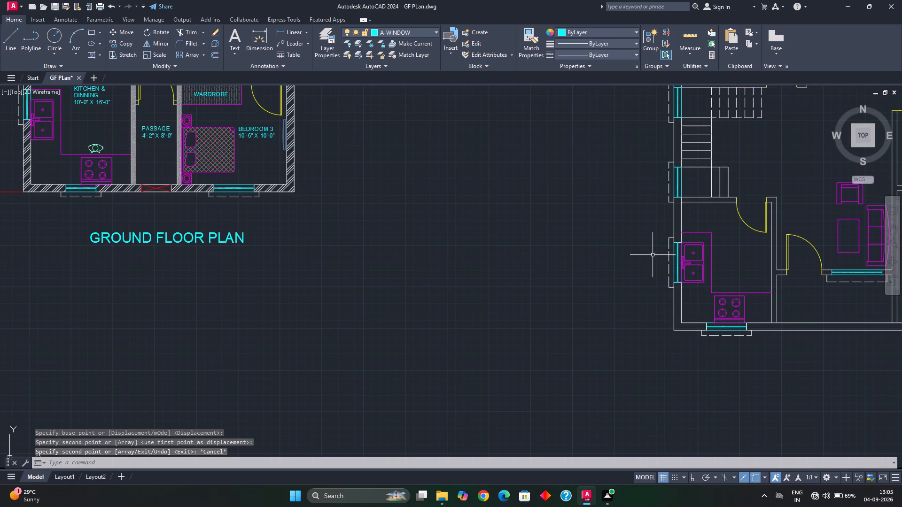
middle_drag(669, 286, 575, 256)
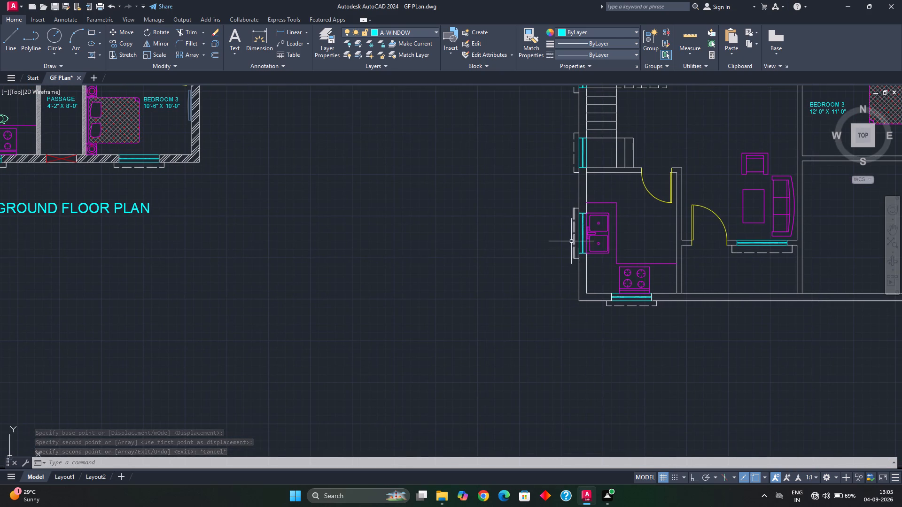
scroll(490, 246, down, 1)
middle_drag(497, 250, 651, 276)
scroll(269, 165, up, 1)
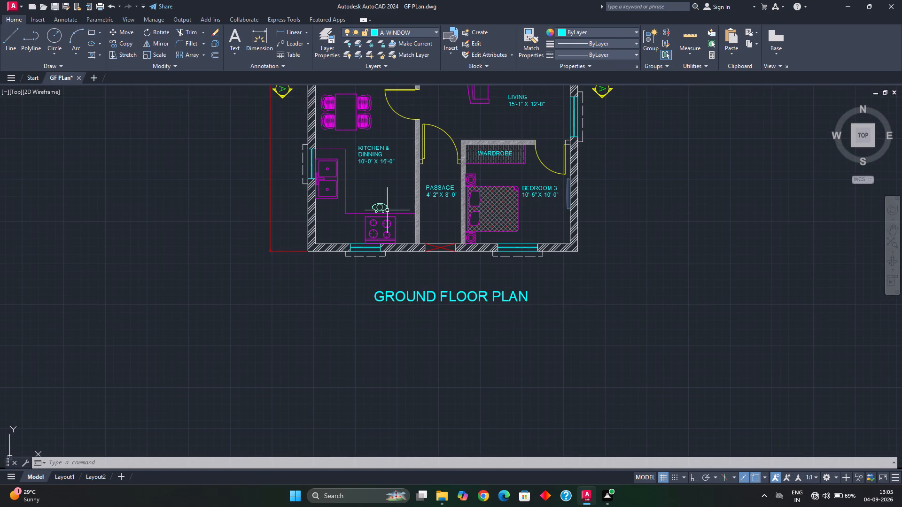
click(360, 196)
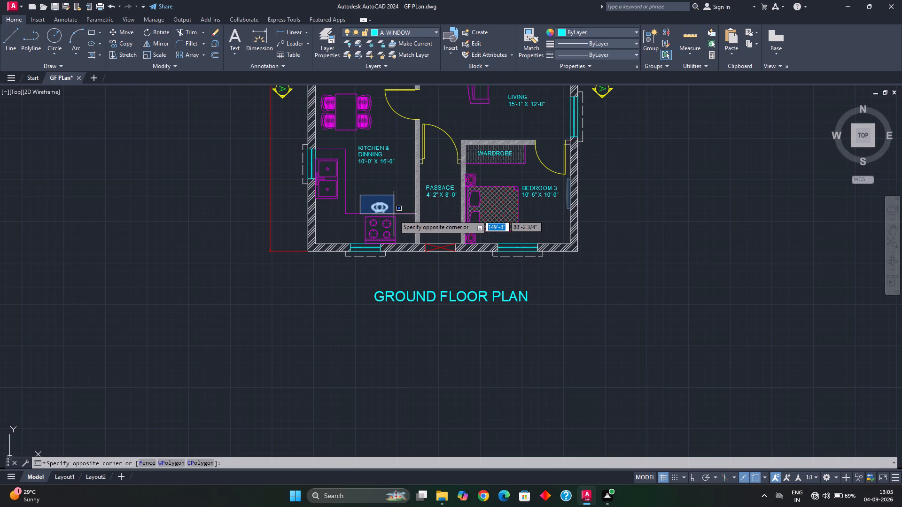
click(393, 215)
scroll(392, 214, up, 3)
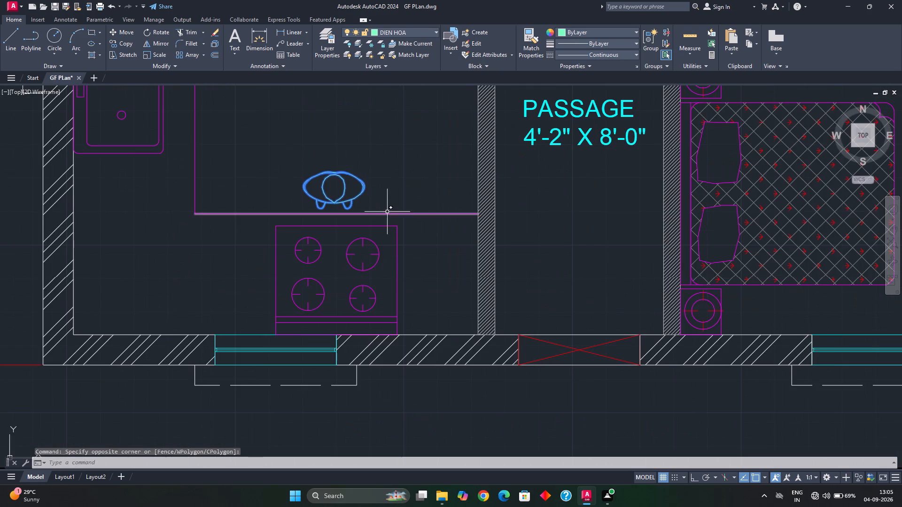
key(c)
key(o)
key(Return)
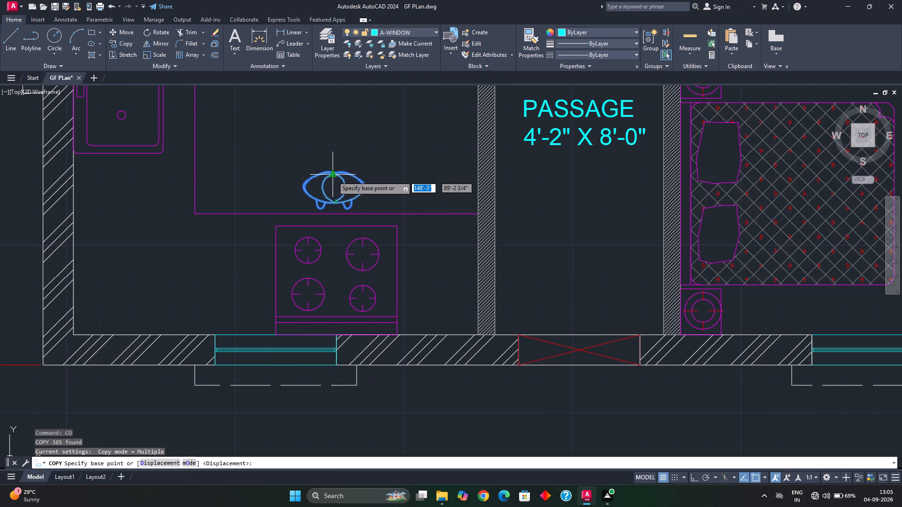
click(334, 175)
scroll(428, 211, down, 3)
middle_drag(583, 223, 421, 200)
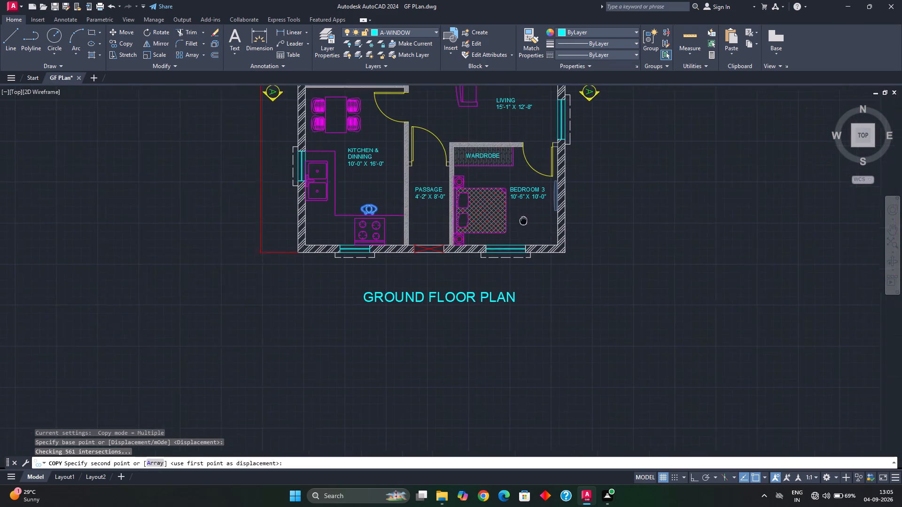
middle_drag(421, 200, 234, 172)
middle_drag(486, 209, 277, 164)
scroll(449, 227, up, 3)
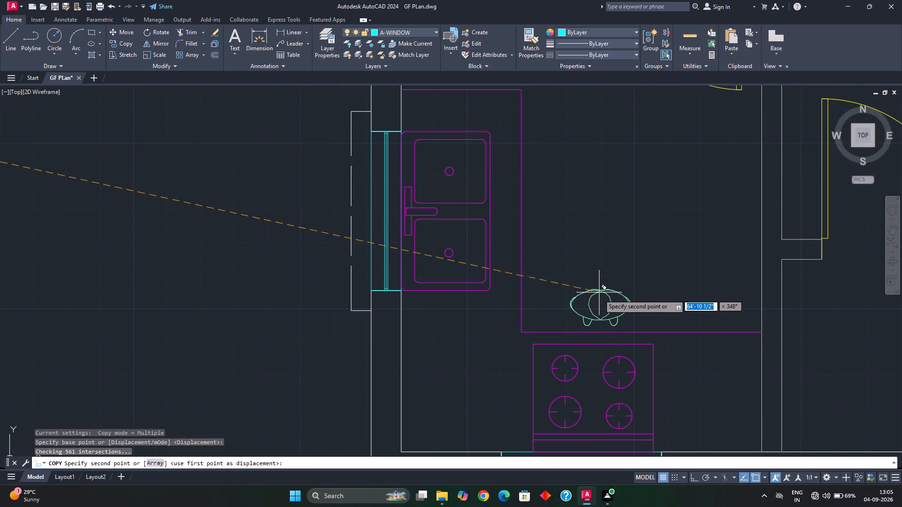
click(599, 294)
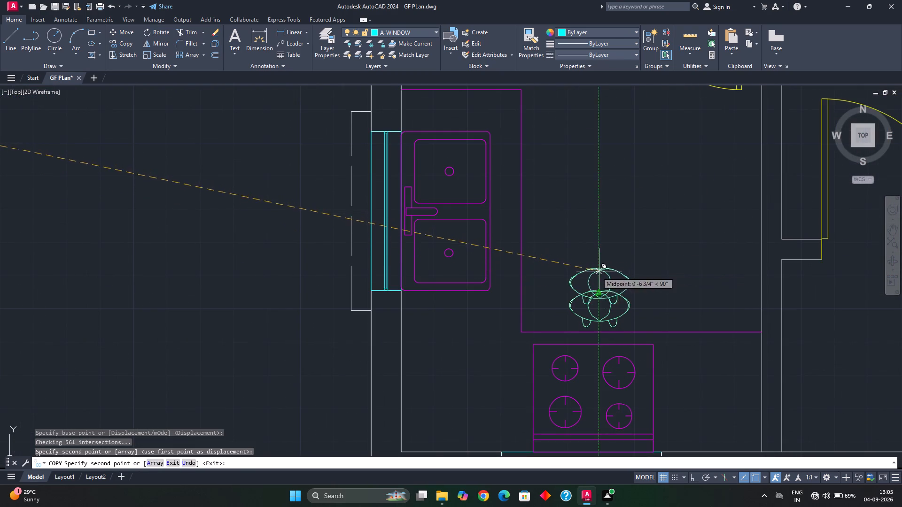
key(Escape)
Draw a 2' by 2' rectangle on layer A-FURN in the empty space west of the new plan's kitchen.
scroll(594, 267, down, 2)
middle_drag(599, 264, 594, 308)
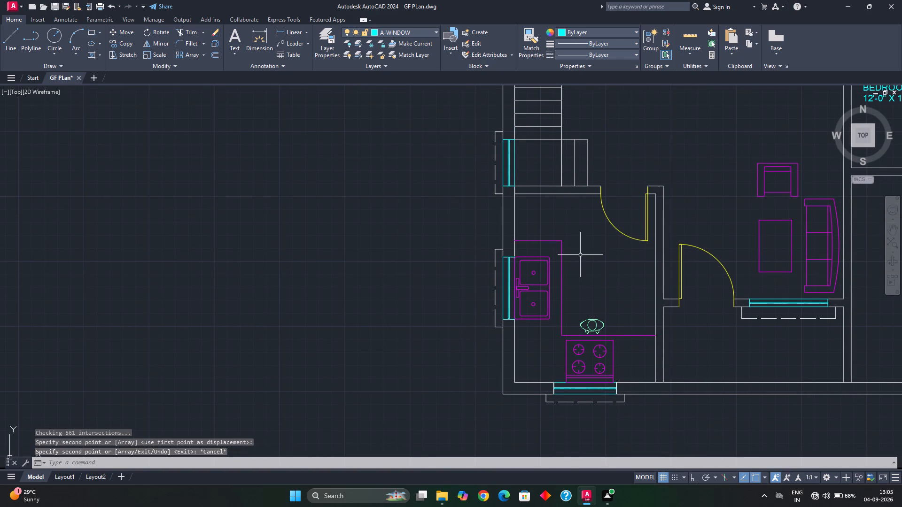
middle_drag(582, 261, 584, 270)
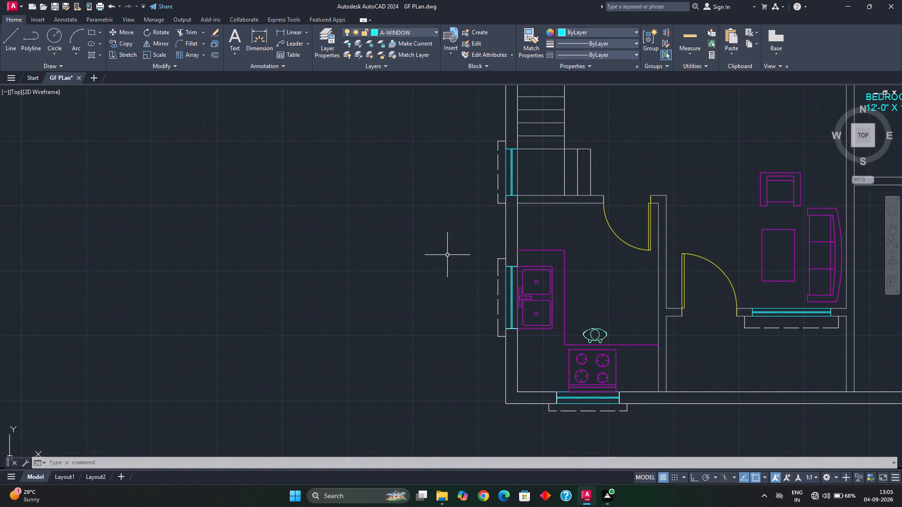
scroll(448, 255, up, 1)
middle_drag(448, 255, 456, 265)
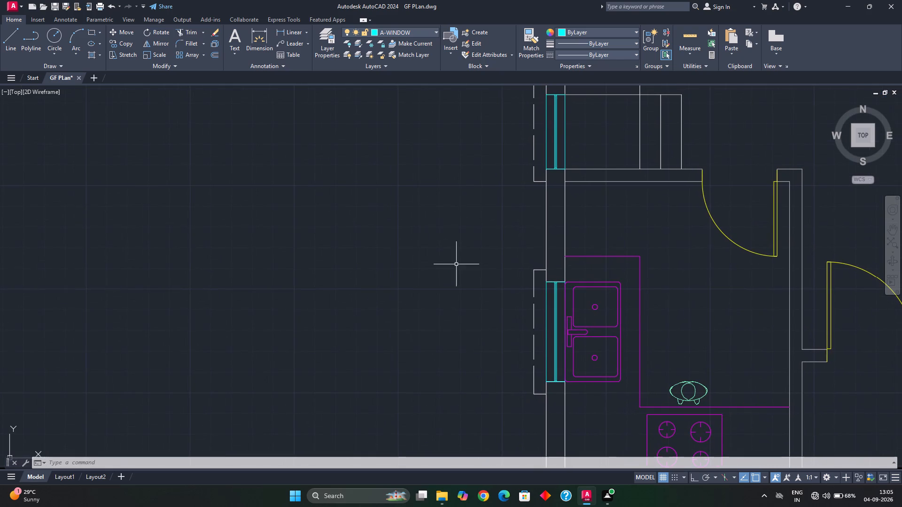
key(Escape)
click(430, 28)
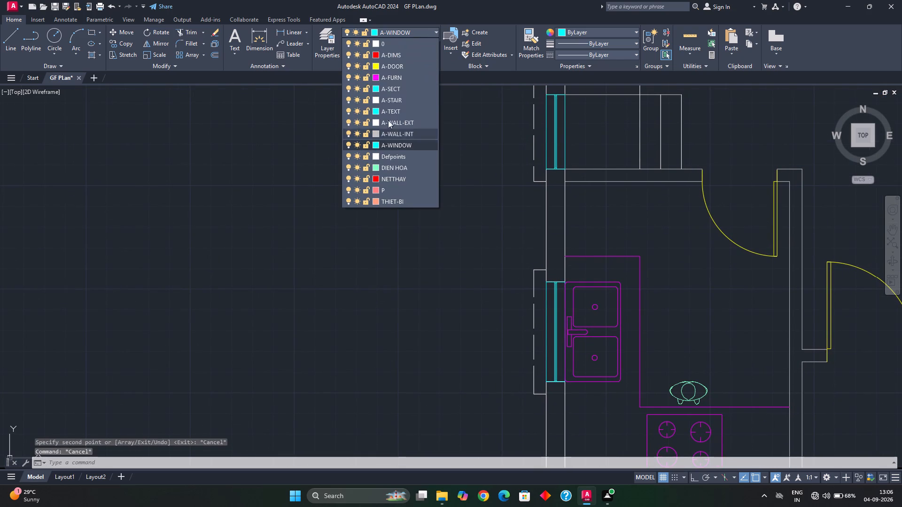
click(403, 77)
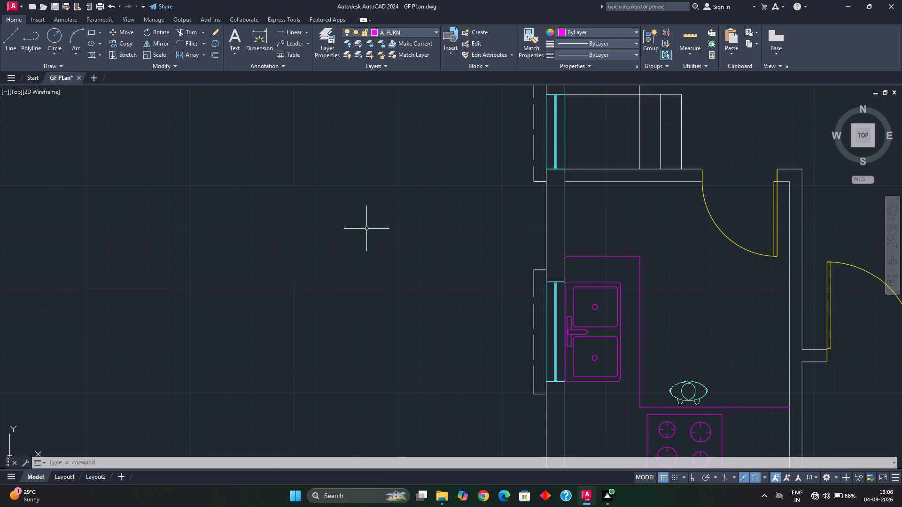
text(rec)
key(space)
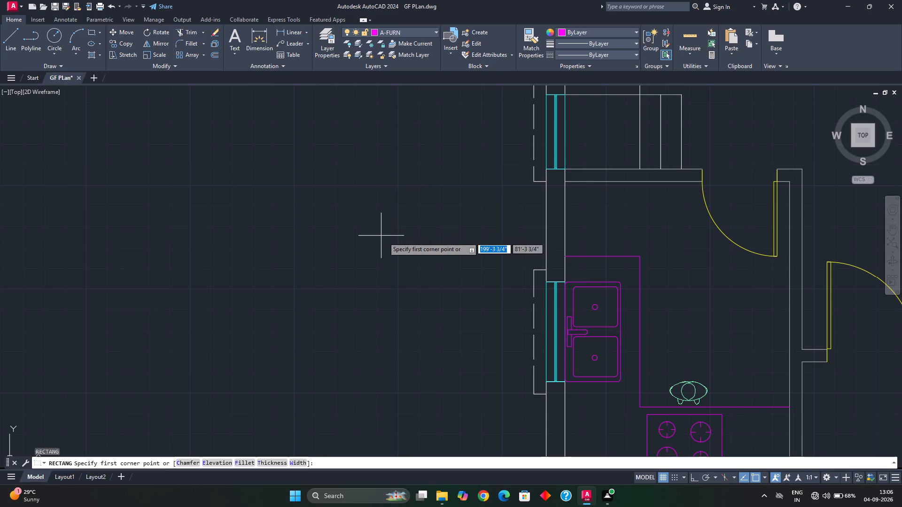
click(378, 231)
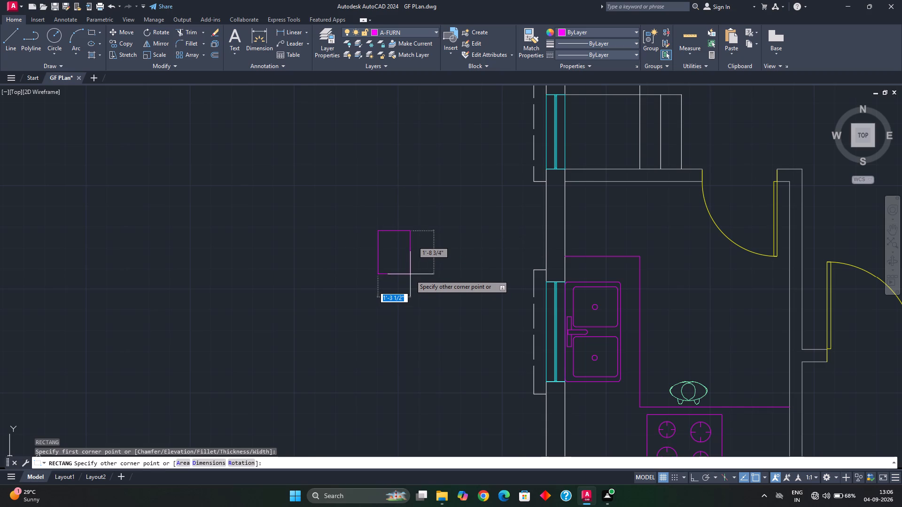
key(d)
key(Return)
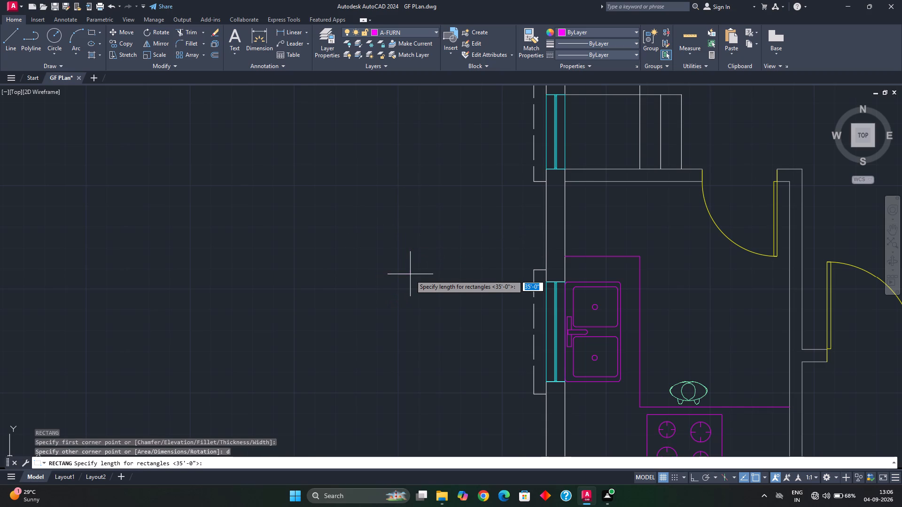
text(2')
key(Return)
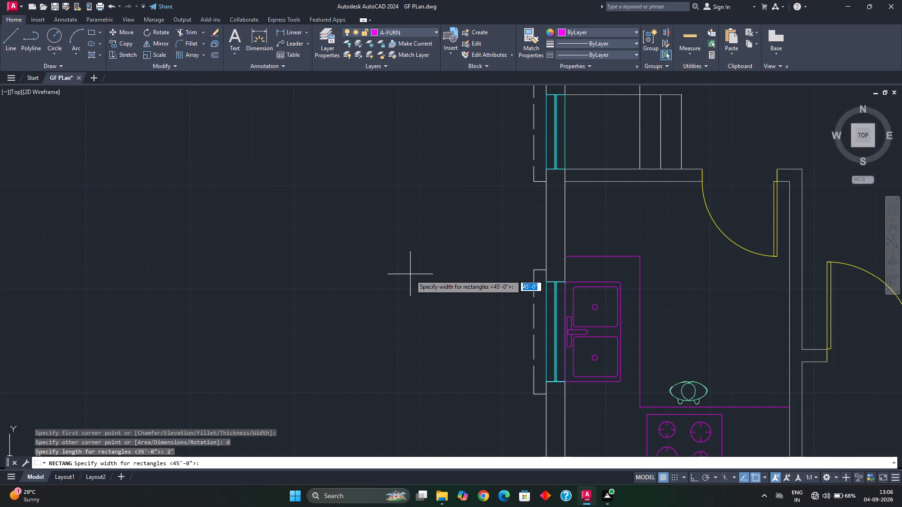
text(2')
key(Return)
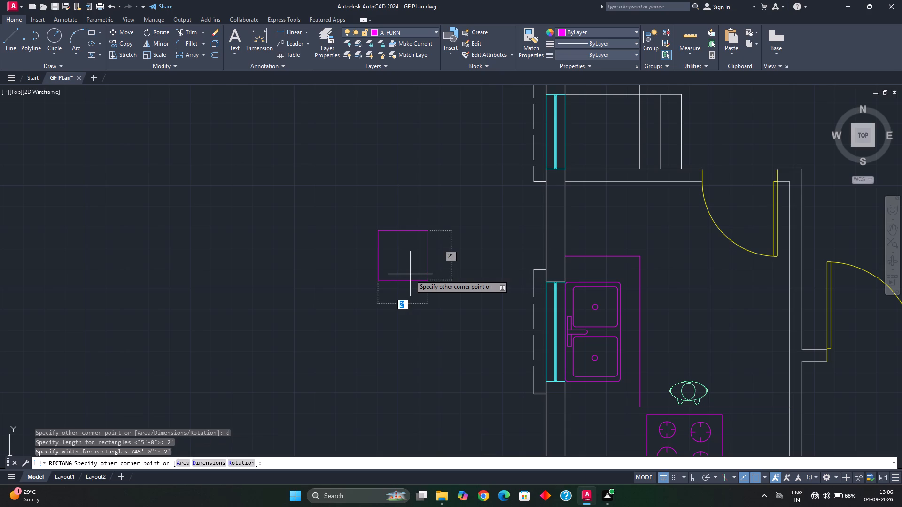
click(411, 275)
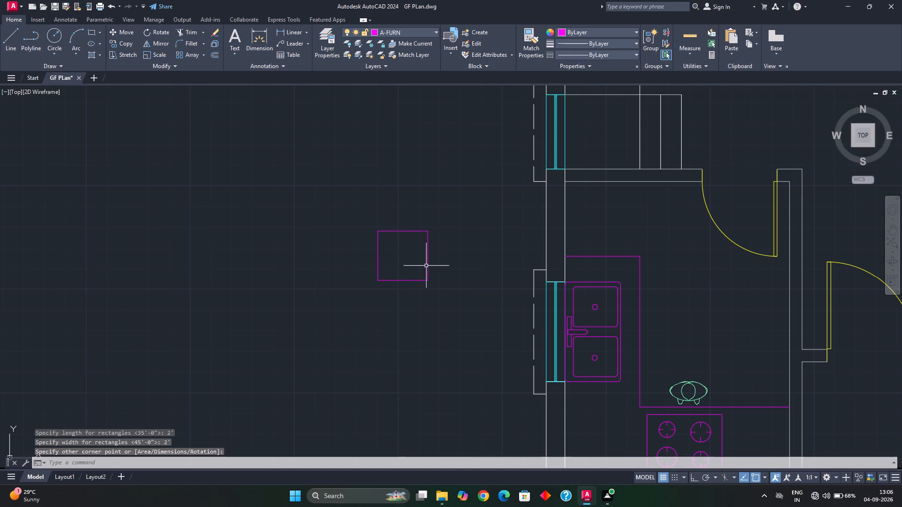
Explode the 2' square into separate lines.
click(428, 243)
text(x)
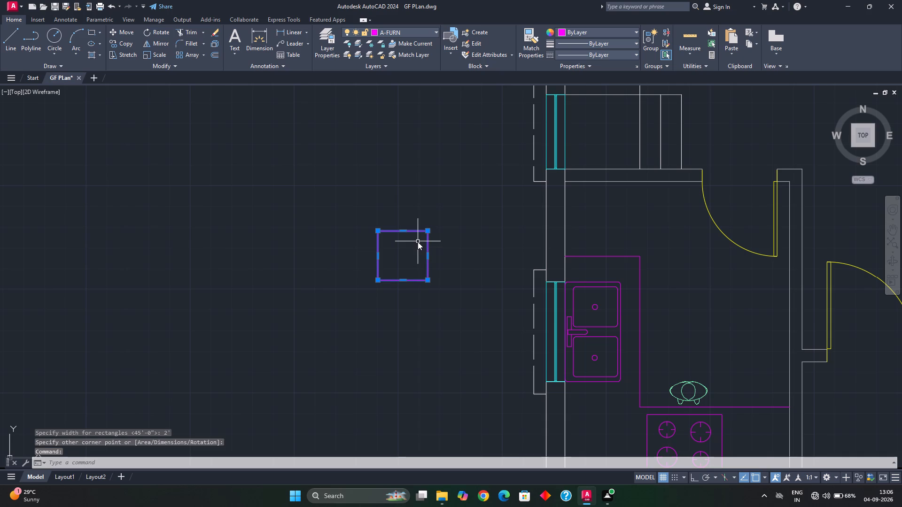
key(space)
Offset the east side of the exploded 2' square 0.5" inward.
scroll(427, 256, up, 3)
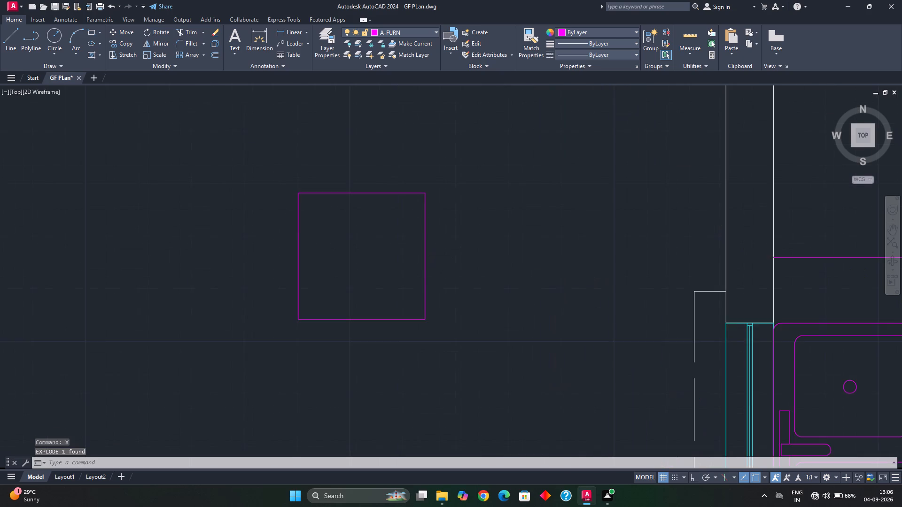
click(421, 269)
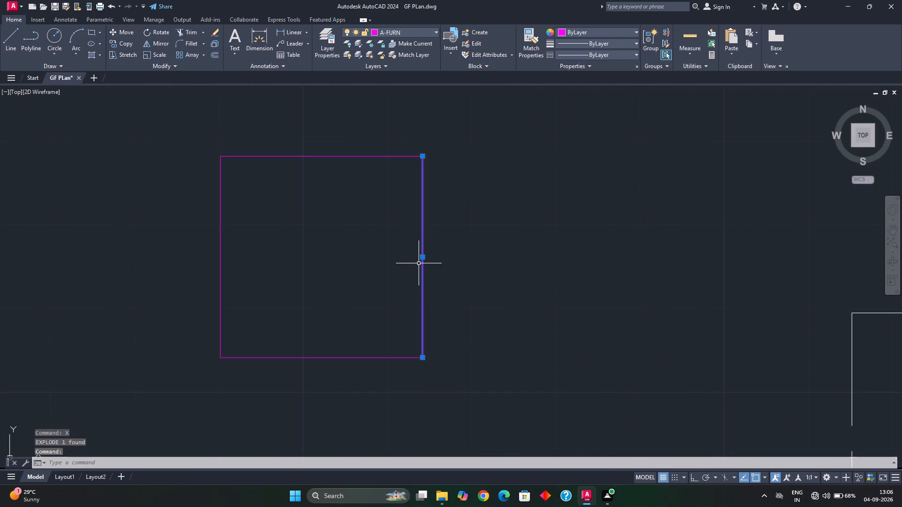
key(o)
key(Return)
text(05)
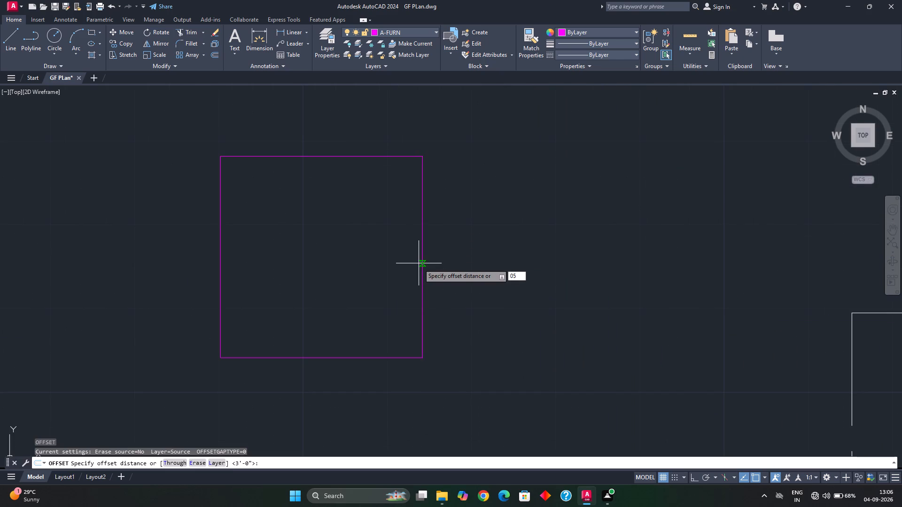
key(Left)
key(0)
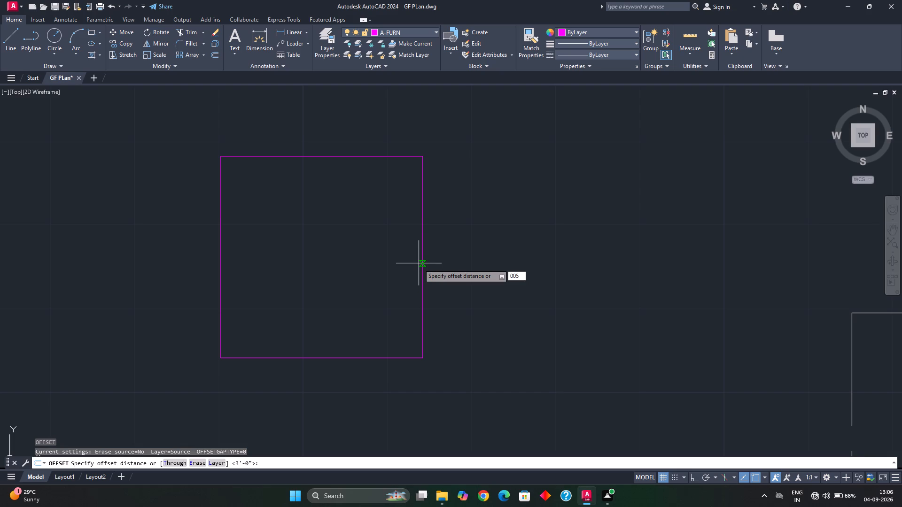
key(BackSpace)
key(period)
key(Right)
key(Right)
key(shift+quotedbl)
key(Return)
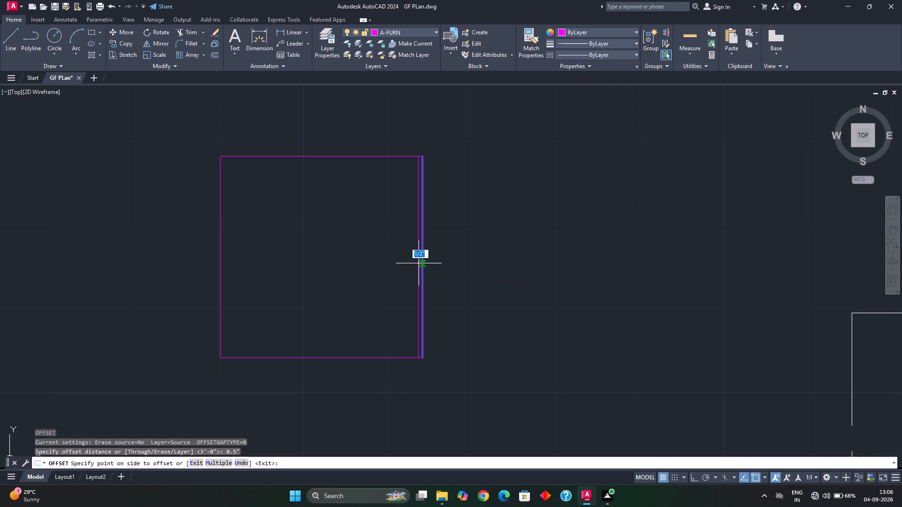
click(406, 261)
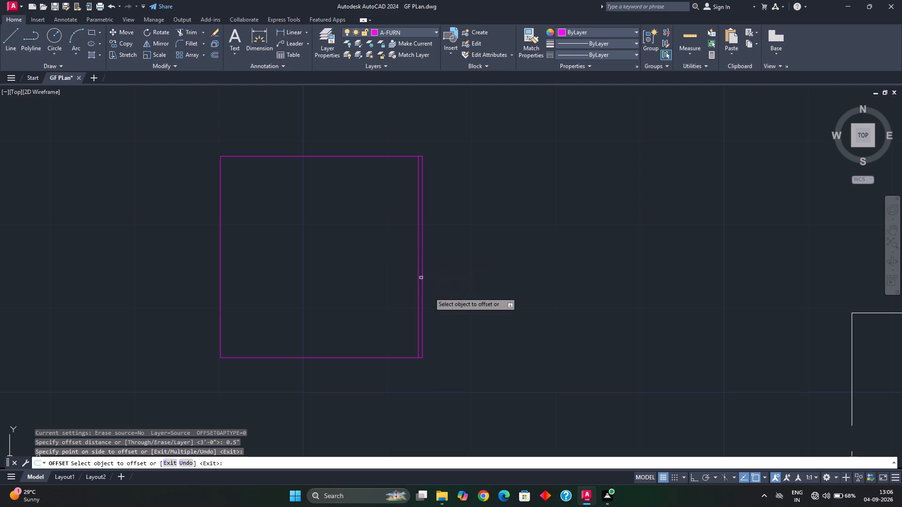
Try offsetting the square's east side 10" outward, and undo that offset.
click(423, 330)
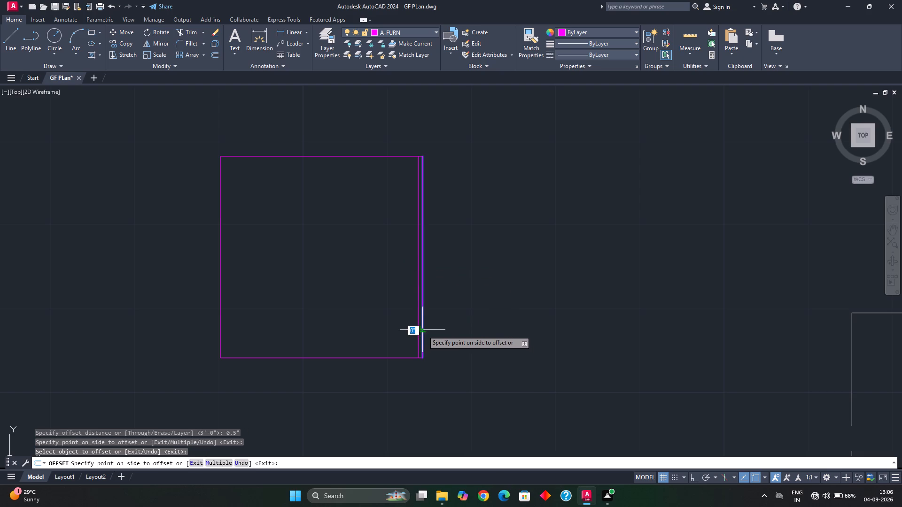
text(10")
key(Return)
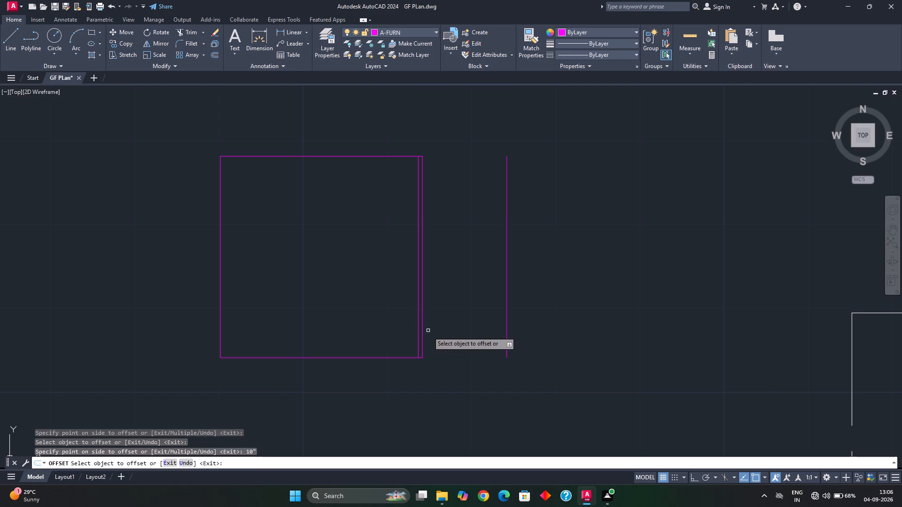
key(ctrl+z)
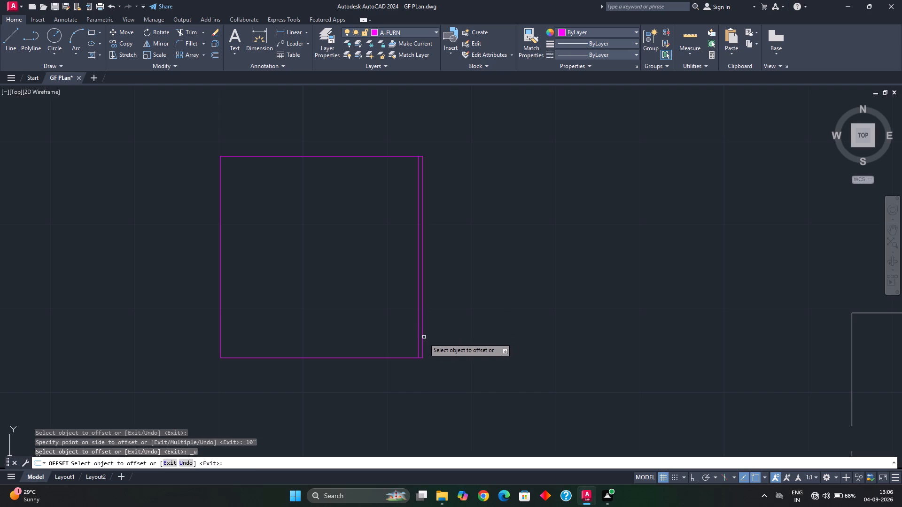
Offset the square's east side 1" outward.
click(422, 336)
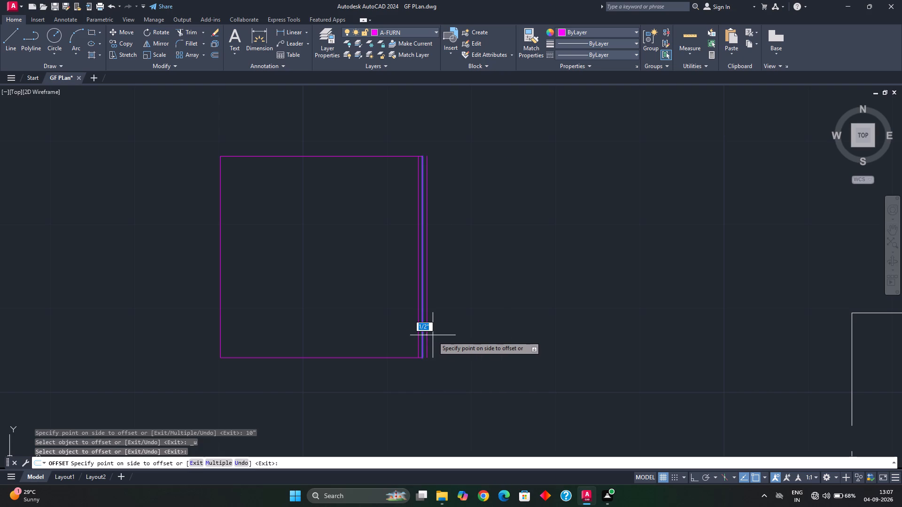
text(1")
key(Return)
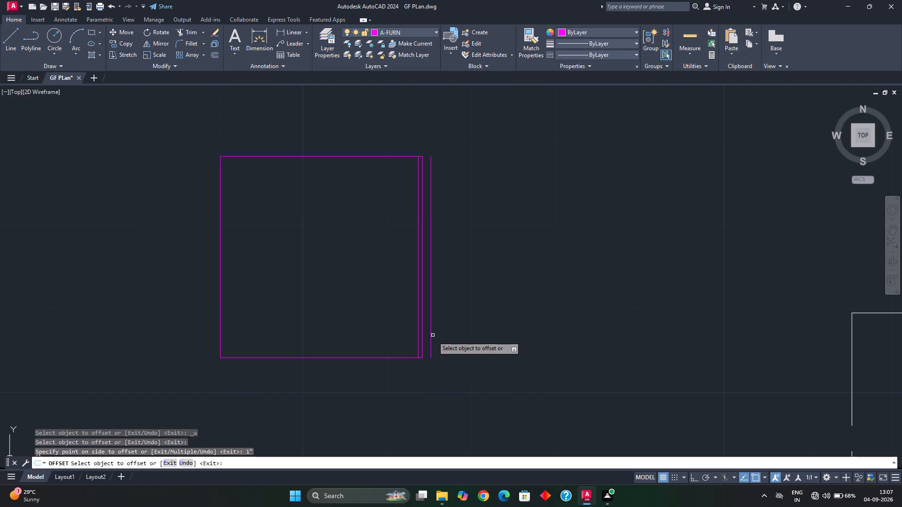
scroll(429, 358, up, 2)
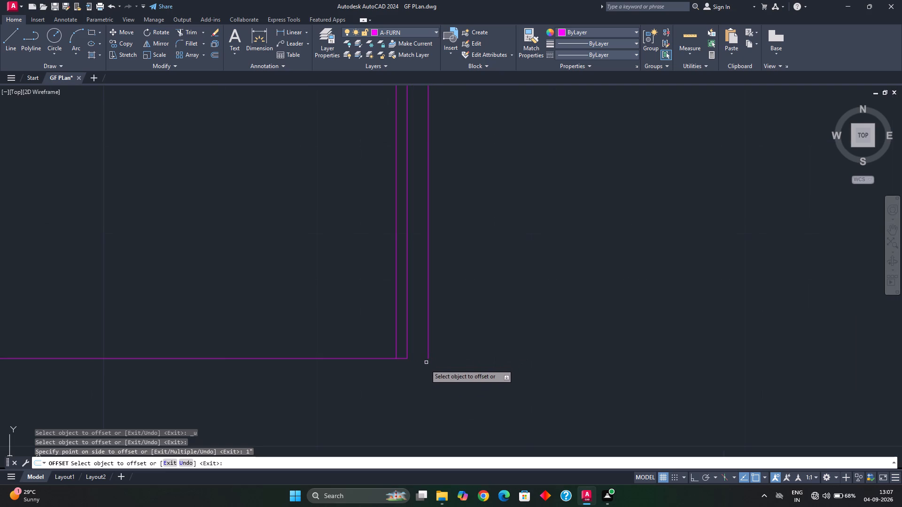
key(Escape)
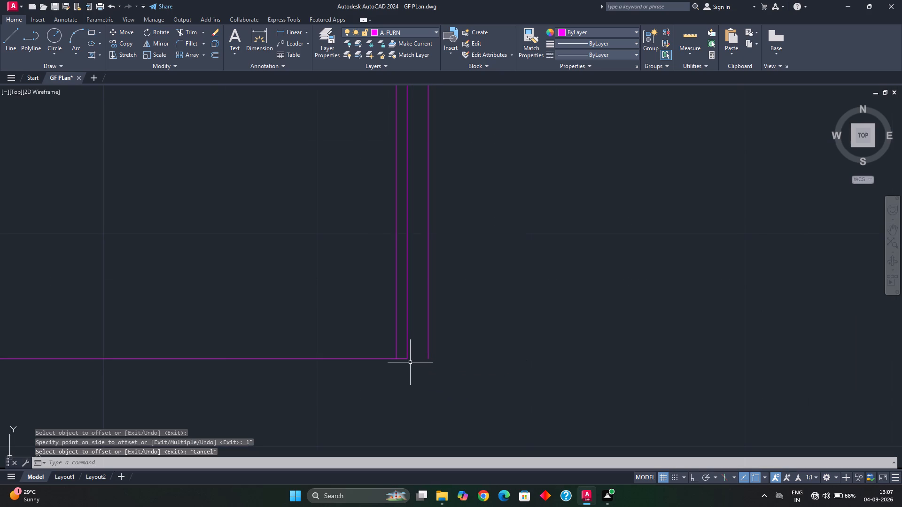
Draw a line closing the south end of the 1" gap between the square's east side and the outer offset line.
key(l)
key(Return)
scroll(410, 357, up, 2)
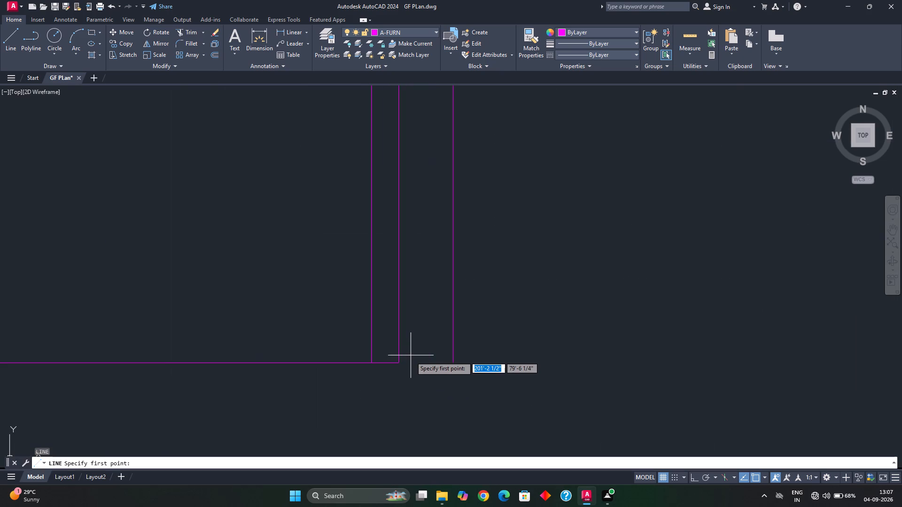
click(400, 365)
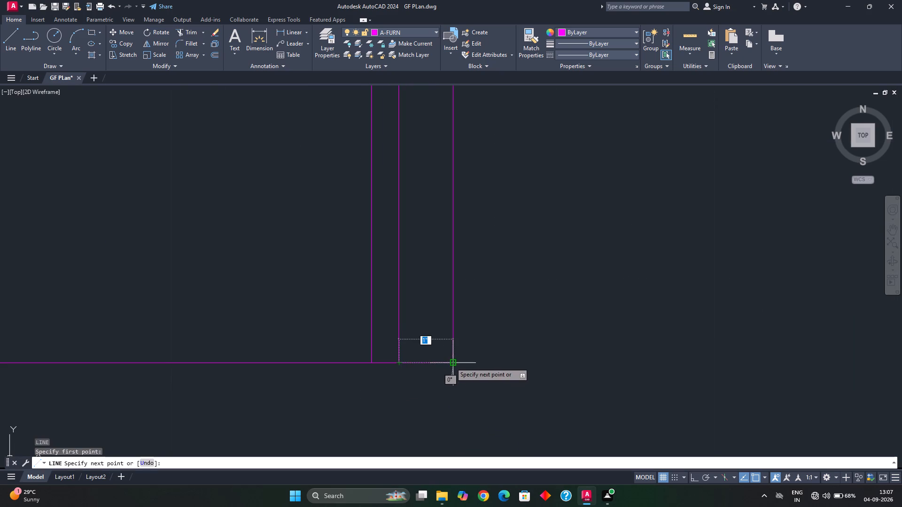
click(451, 362)
key(Escape)
Draw a short line joining the midpoint of the square's east side to the midpoint of the outer offset line.
scroll(449, 327, down, 2)
middle_drag(442, 310, 439, 370)
key(l)
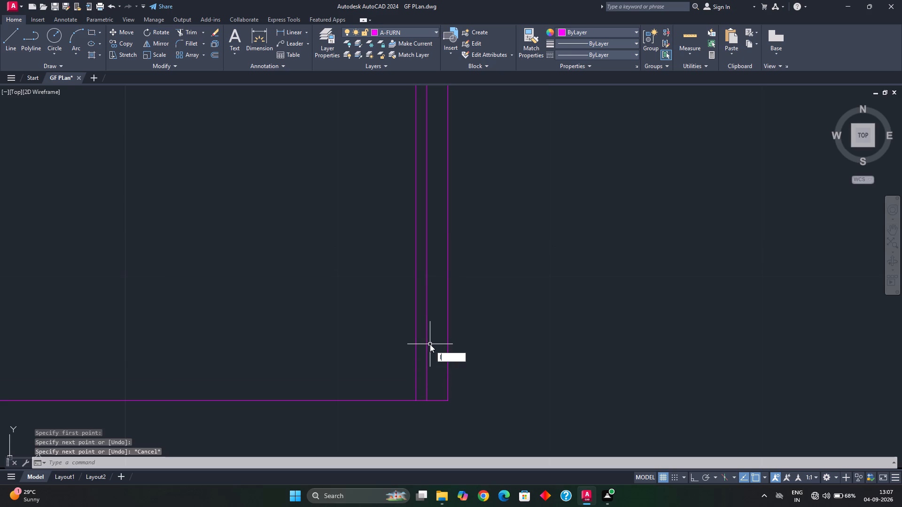
key(Return)
middle_drag(433, 352, 445, 427)
scroll(451, 329, down, 2)
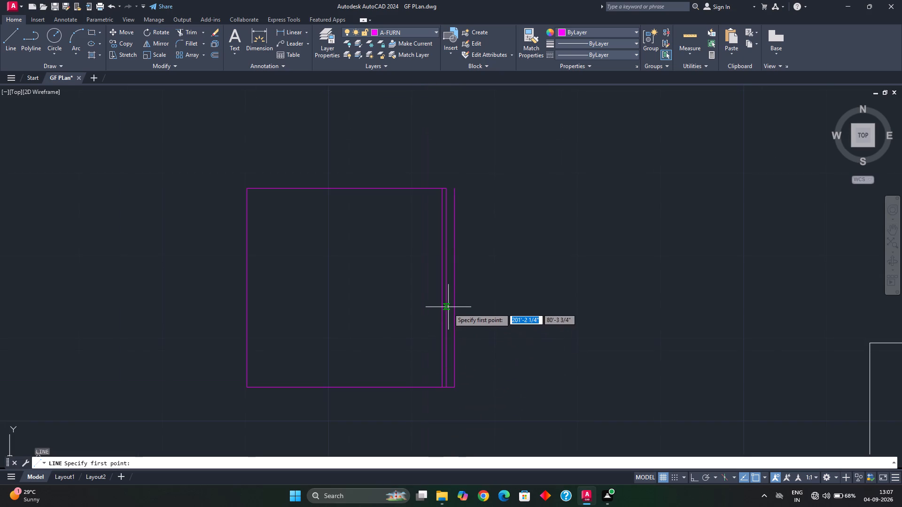
click(445, 289)
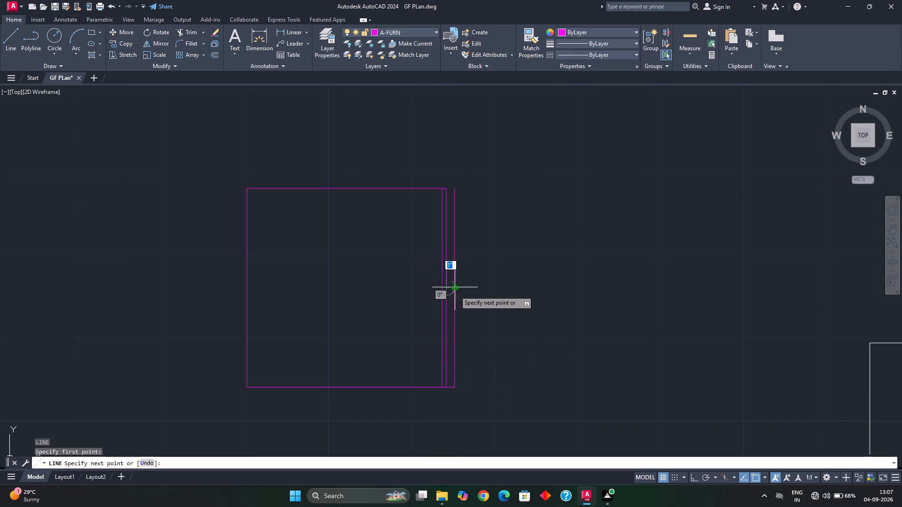
click(455, 291)
key(Escape)
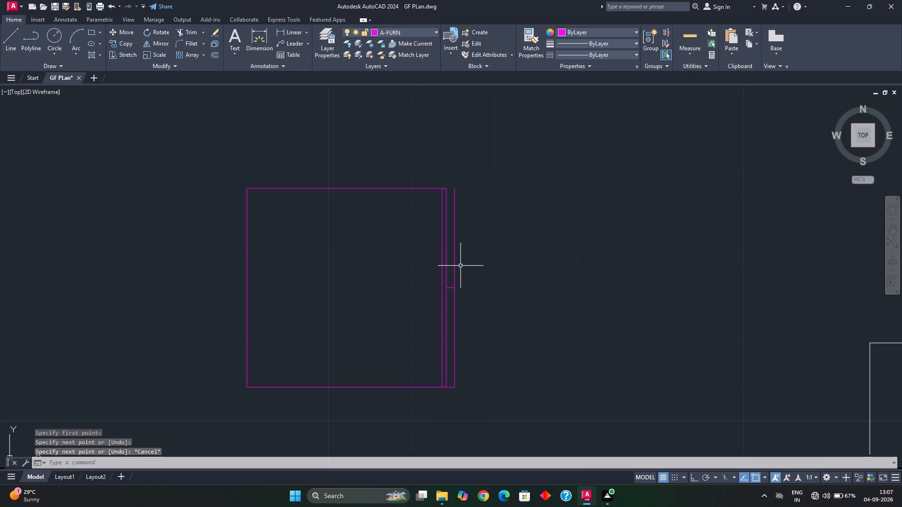
Shorten the outer offset line from its north end down to the short connecting line at its midpoint.
scroll(458, 249, up, 2)
key(Escape)
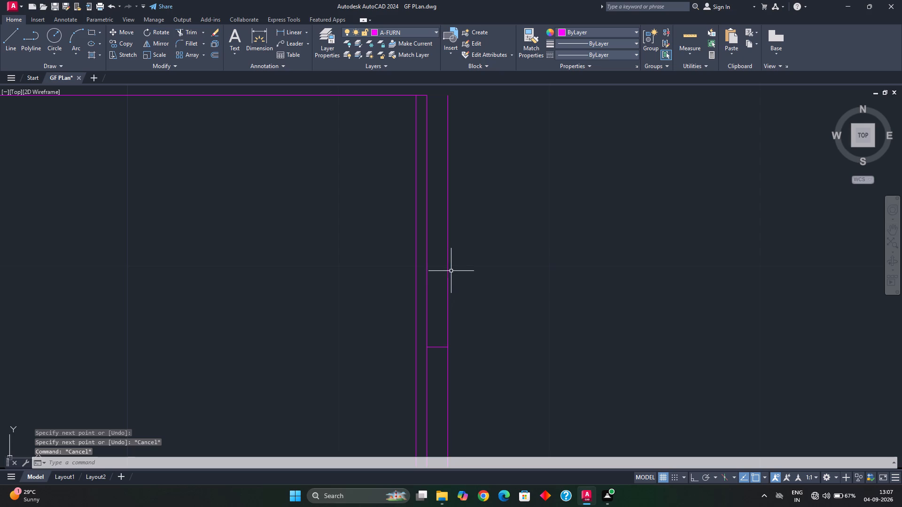
click(448, 324)
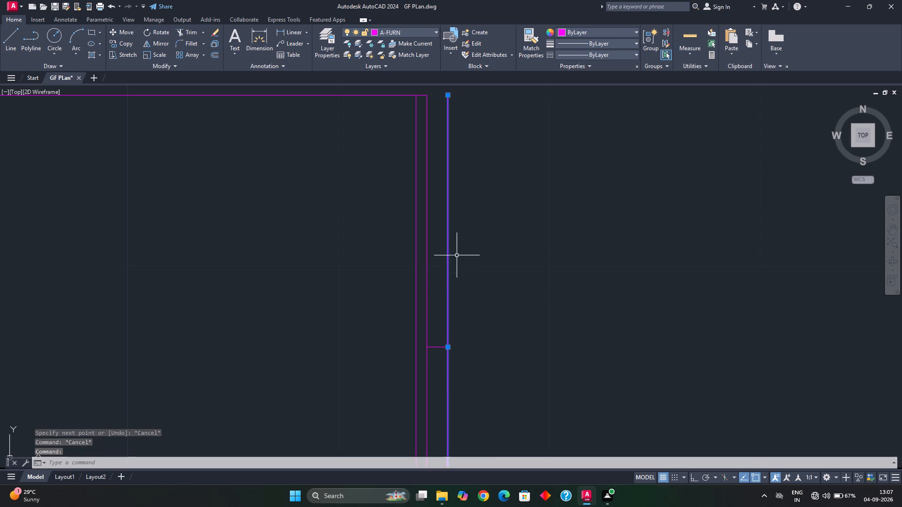
click(449, 96)
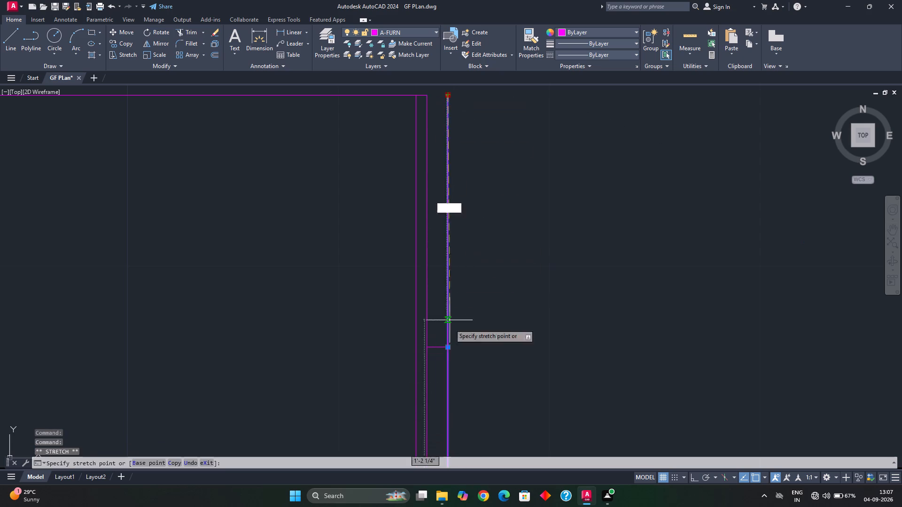
click(447, 351)
key(Escape)
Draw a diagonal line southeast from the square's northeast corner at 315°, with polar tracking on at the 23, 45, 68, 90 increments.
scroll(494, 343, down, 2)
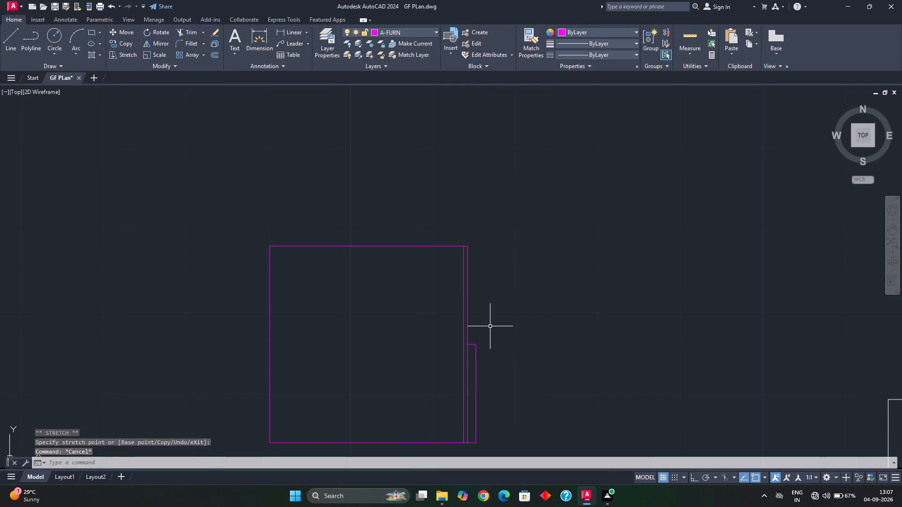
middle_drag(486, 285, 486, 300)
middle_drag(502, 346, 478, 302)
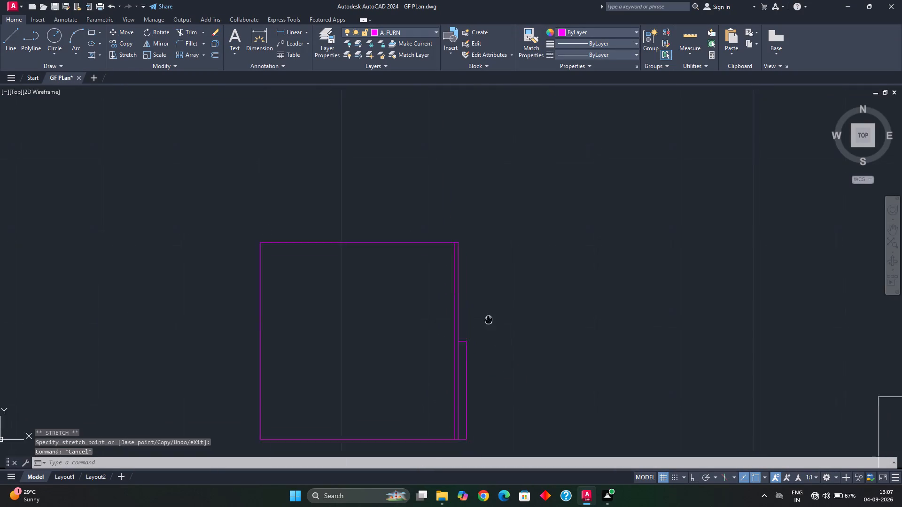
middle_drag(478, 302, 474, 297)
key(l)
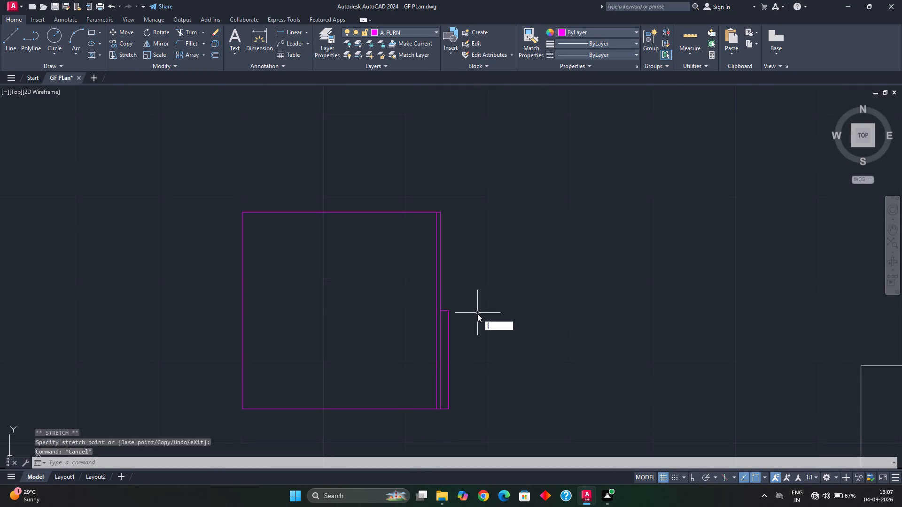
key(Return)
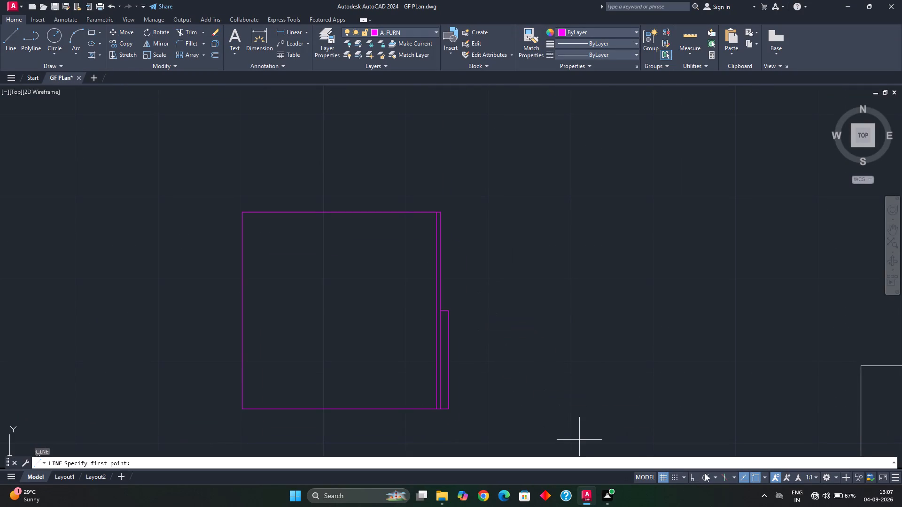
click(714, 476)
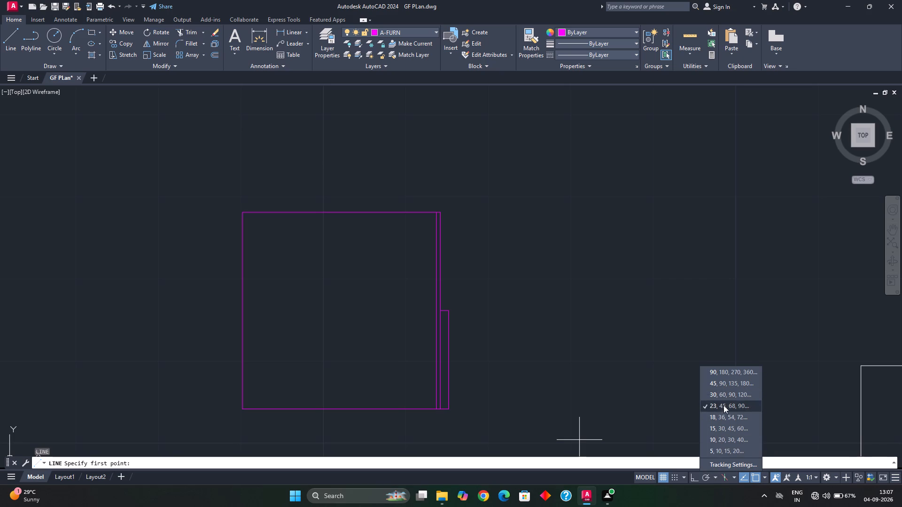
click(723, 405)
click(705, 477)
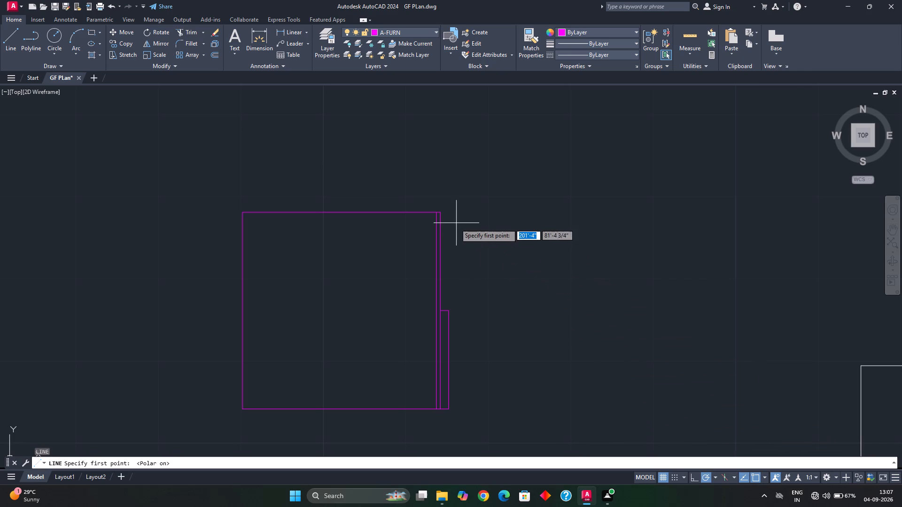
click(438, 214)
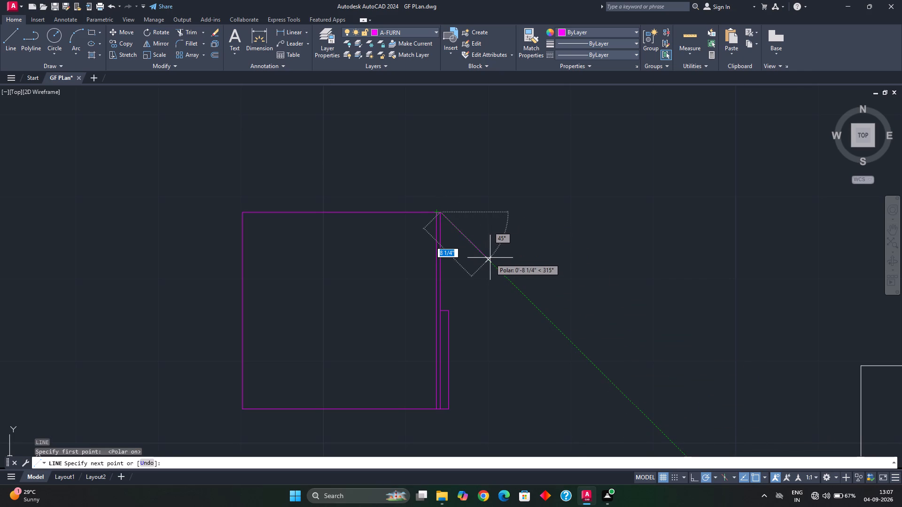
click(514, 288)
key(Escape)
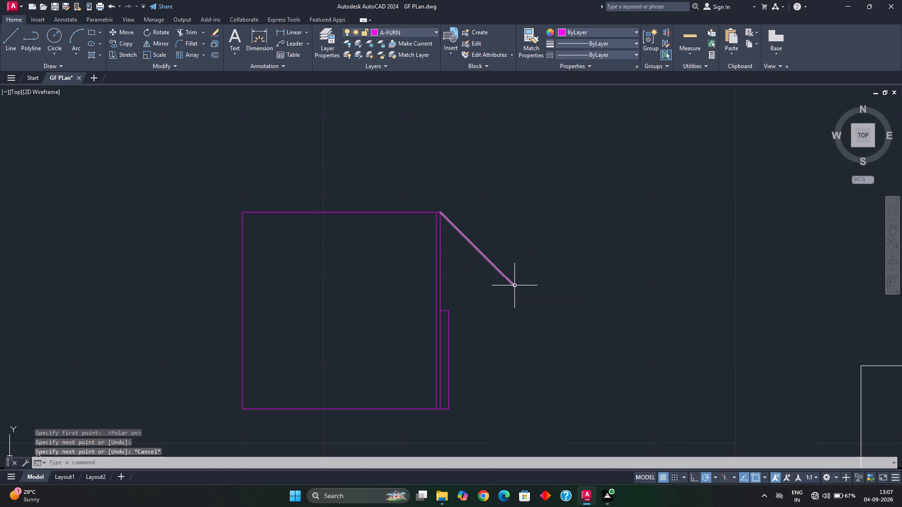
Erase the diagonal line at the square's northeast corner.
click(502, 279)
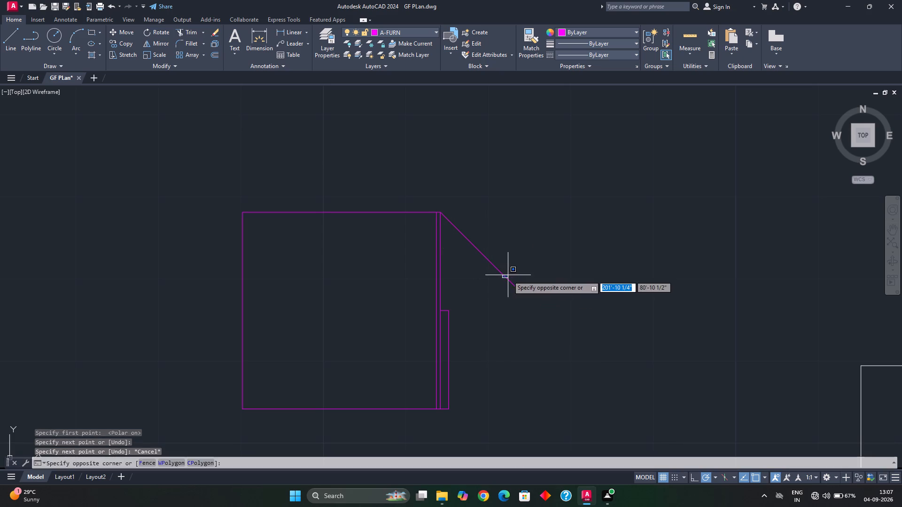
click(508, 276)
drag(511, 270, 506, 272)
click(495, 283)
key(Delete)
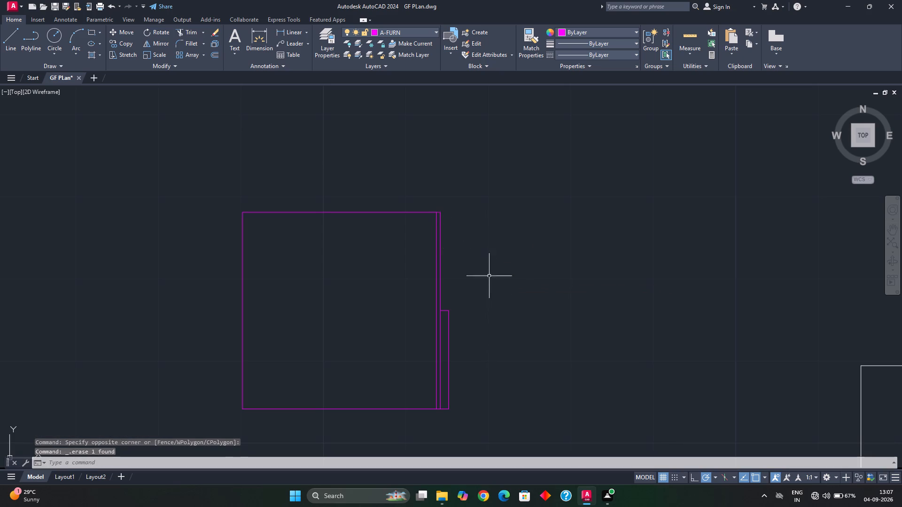
Measure the length of the shortened outer line along the square's east side.
click(694, 37)
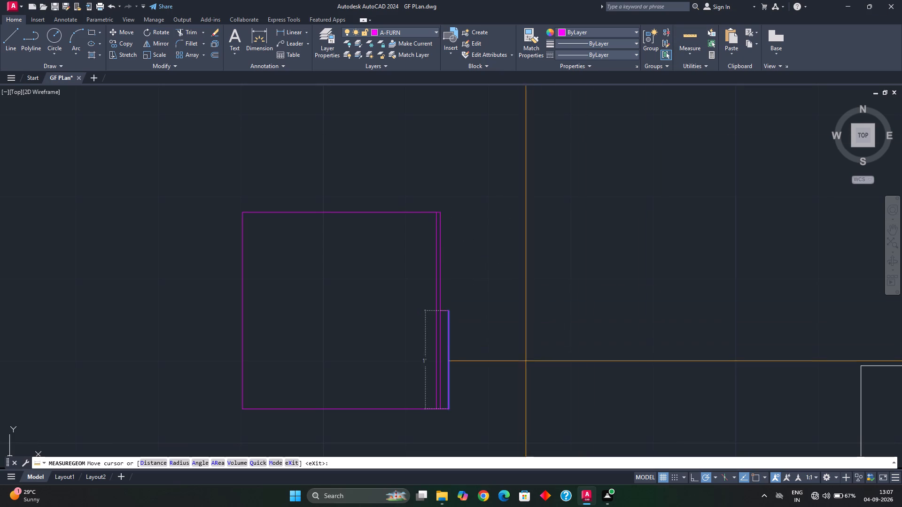
scroll(462, 359, up, 2)
middle_drag(452, 356, 547, 280)
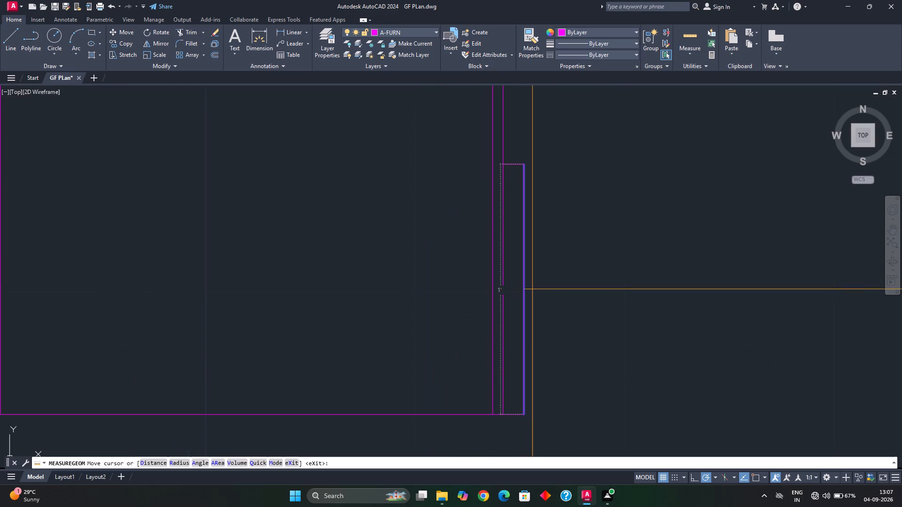
key(Escape)
scroll(516, 296, down, 3)
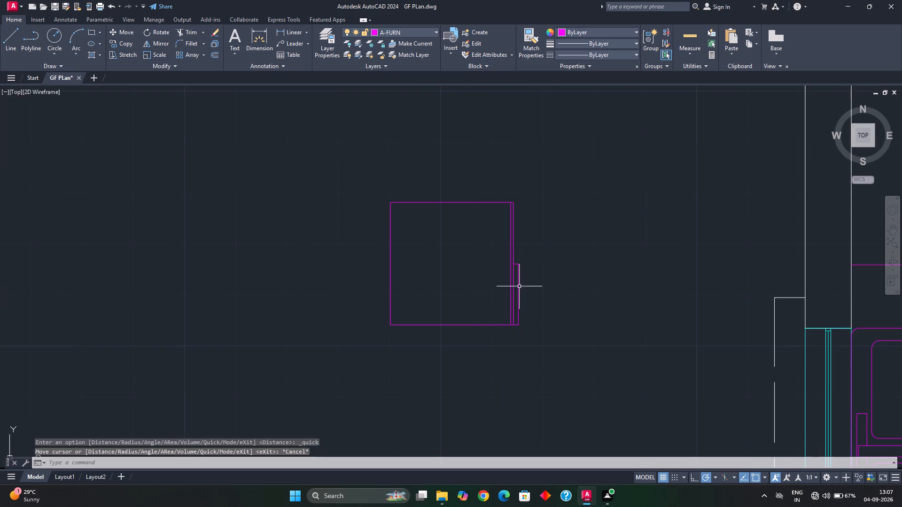
middle_drag(523, 268, 517, 294)
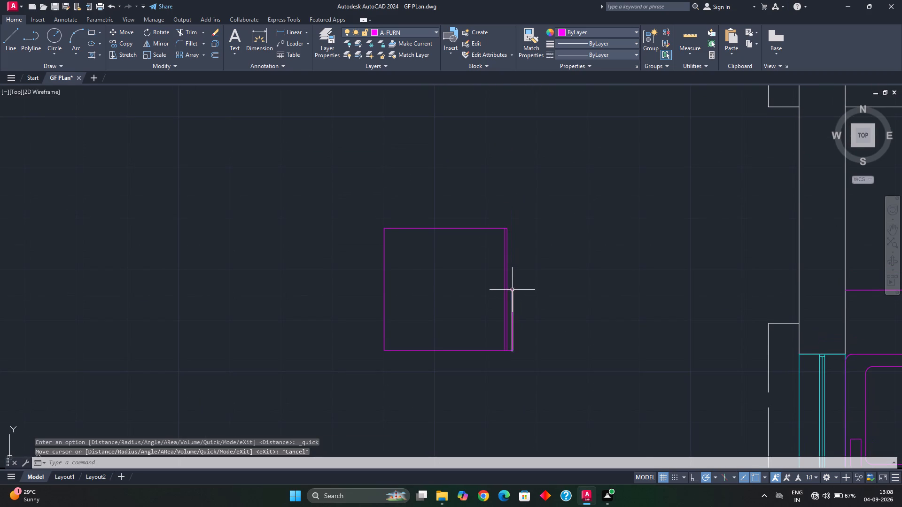
Draw a 1' diagonal line southeast at 315° from the square's northeast corner.
key(l)
key(Return)
scroll(525, 254, up, 1)
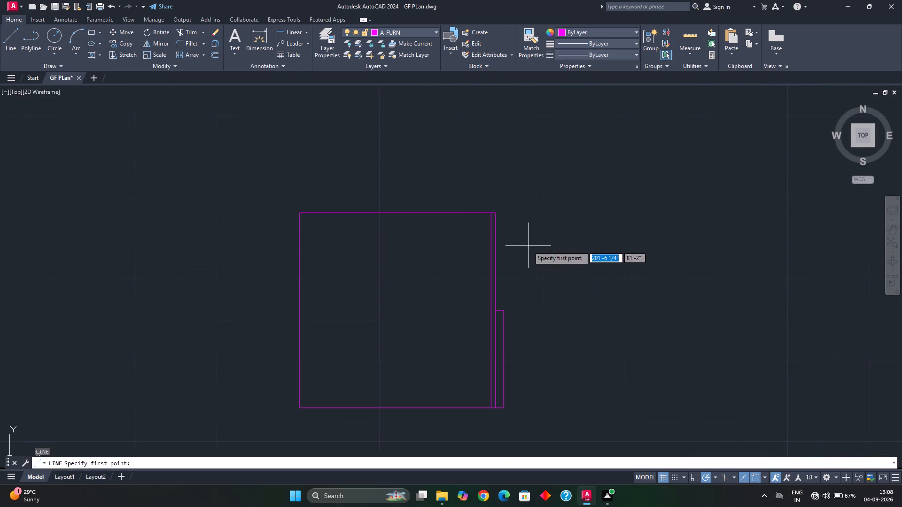
click(496, 213)
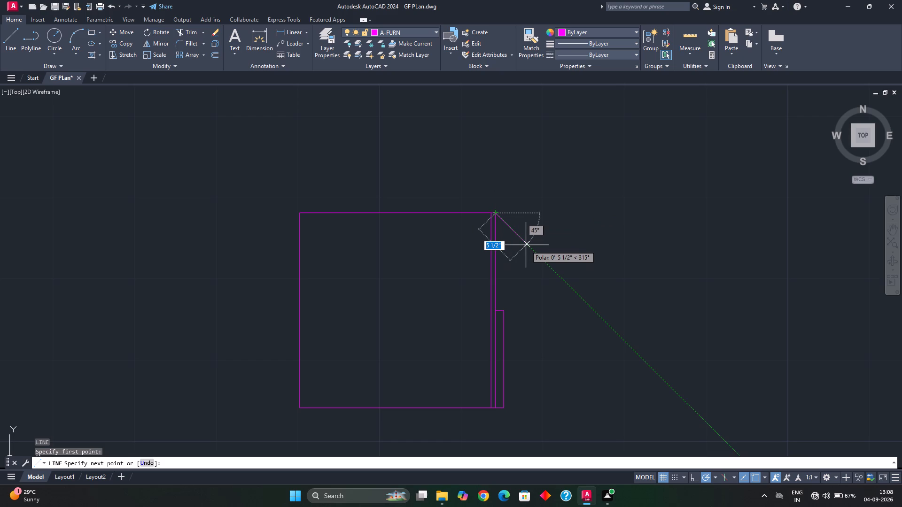
key(1)
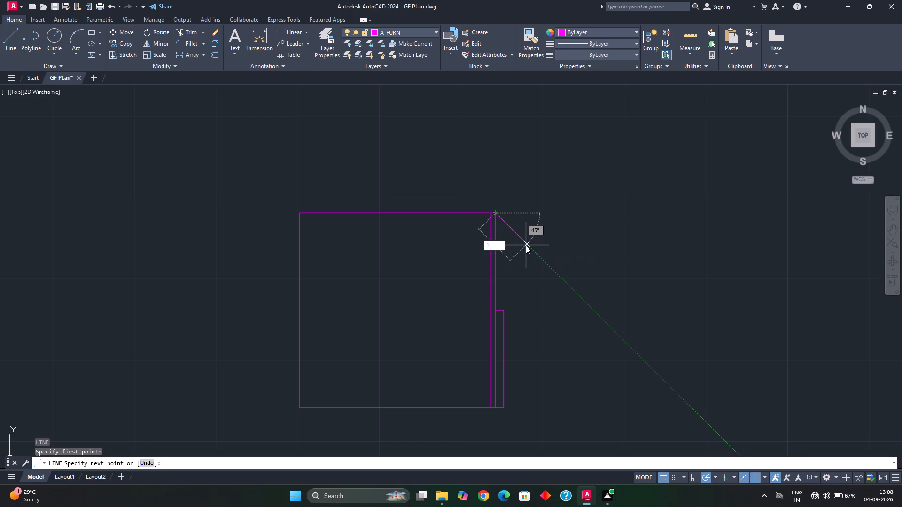
key(apostrophe)
key(Return)
key(Escape)
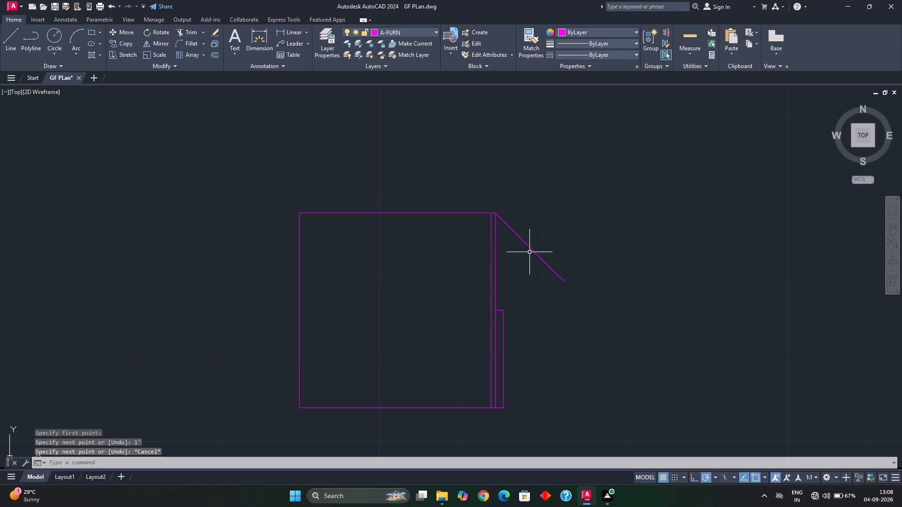
Offset the 1' diagonal line 1" to its southwest side.
click(531, 248)
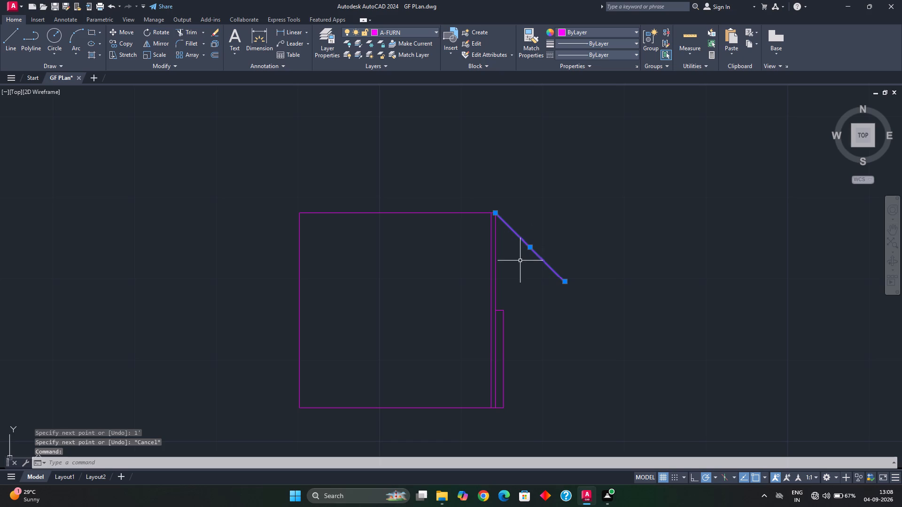
key(o)
key(Return)
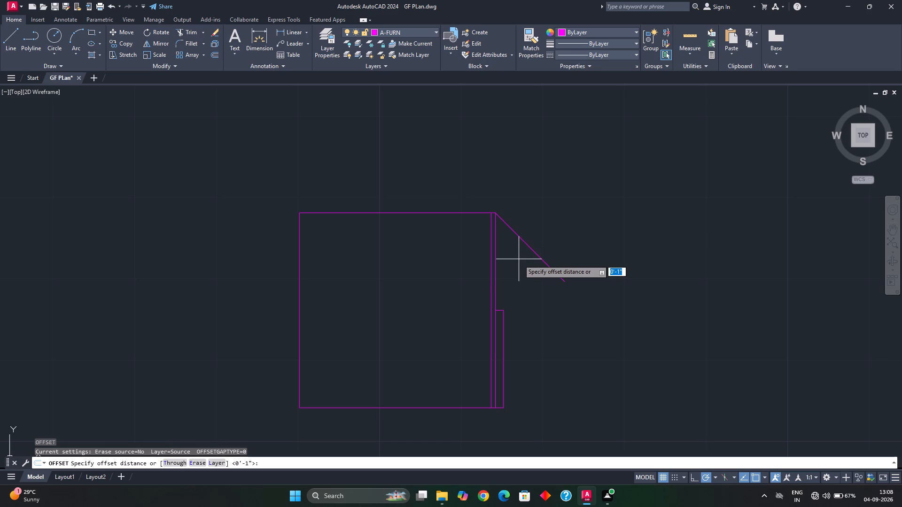
text(10)
key(shift+quotedbl)
key(Return)
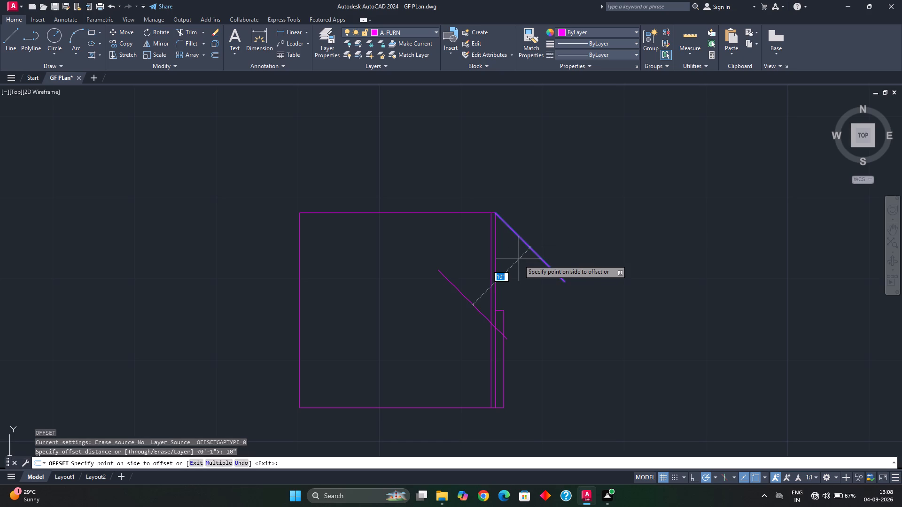
text(1")
key(Return)
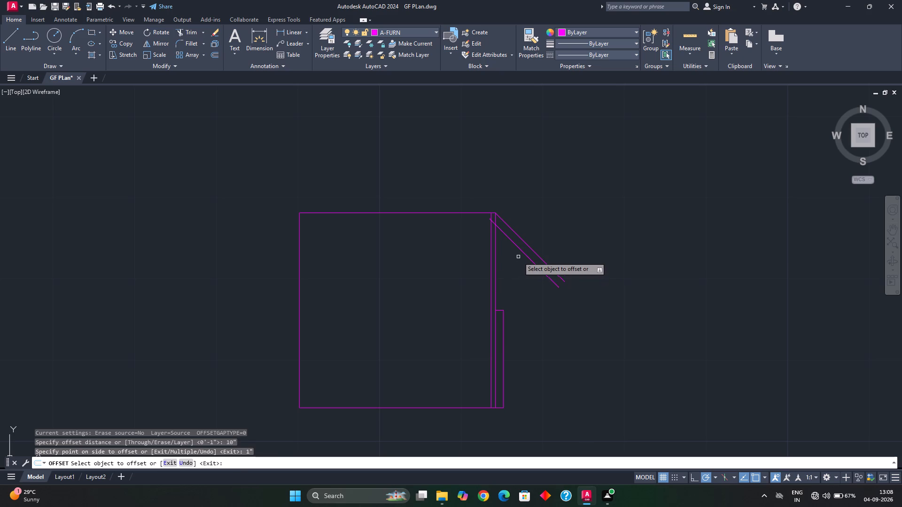
scroll(513, 253, up, 2)
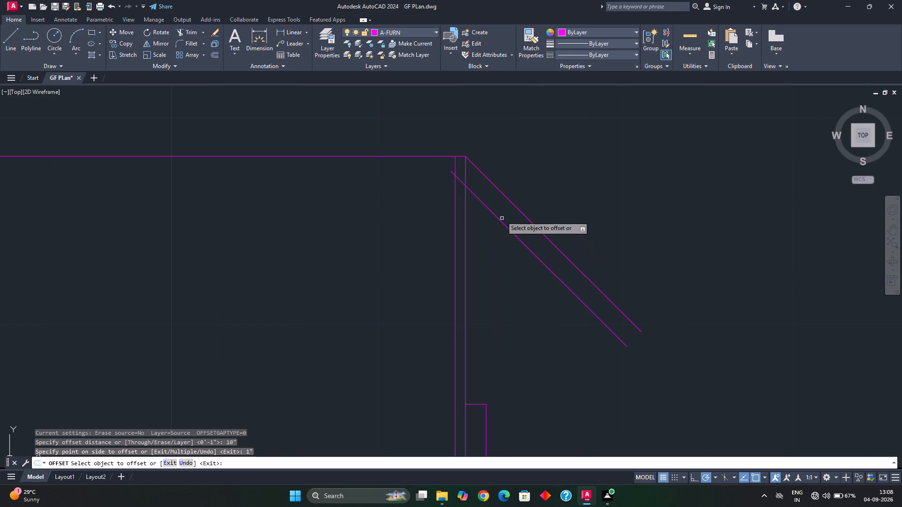
middle_drag(492, 200, 498, 218)
key(Escape)
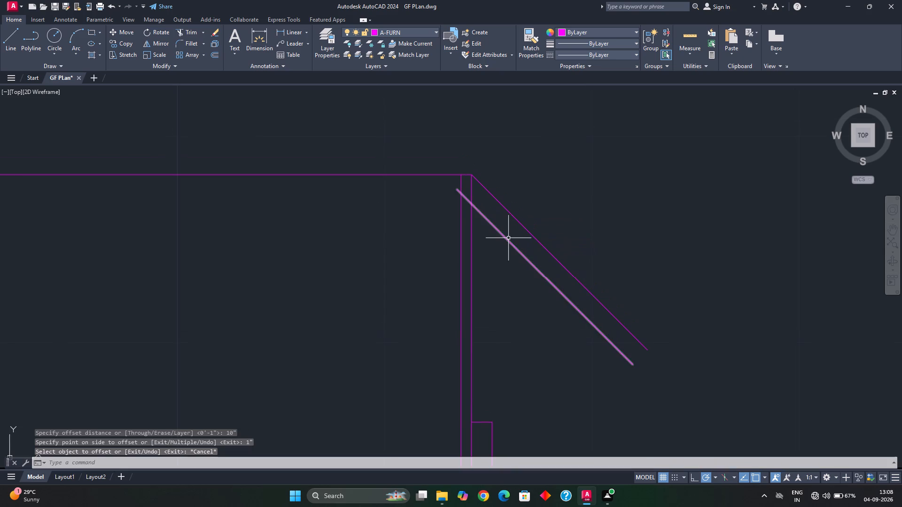
Trim the parts of the offset diagonal line that extend west past the square's outer east line.
key(t)
scroll(508, 238, up, 1)
text(r)
key(space)
middle_drag(492, 225, 527, 276)
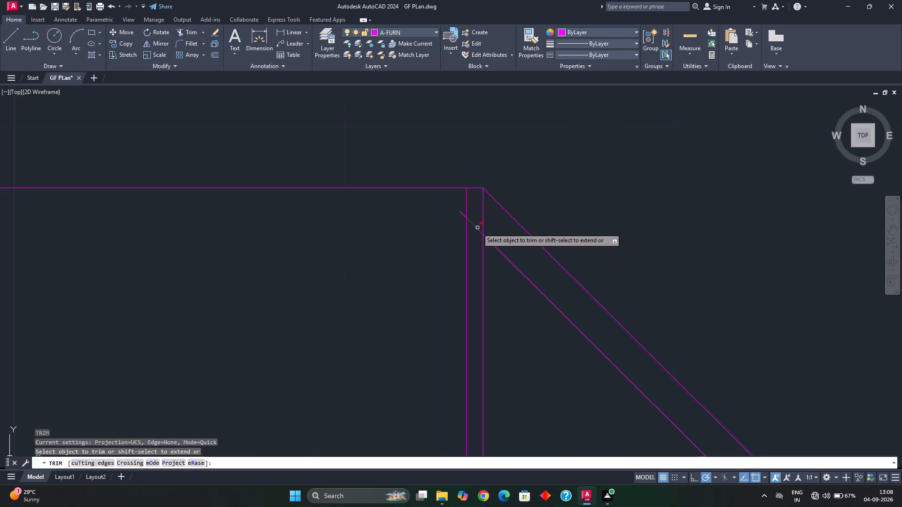
click(477, 228)
click(459, 213)
scroll(508, 279, down, 3)
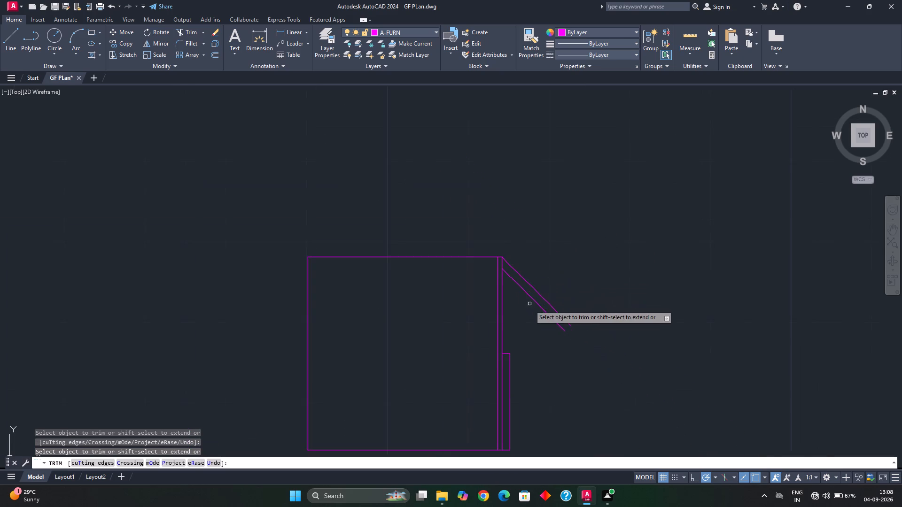
scroll(529, 306, down, 1)
middle_drag(526, 301, 501, 255)
key(Escape)
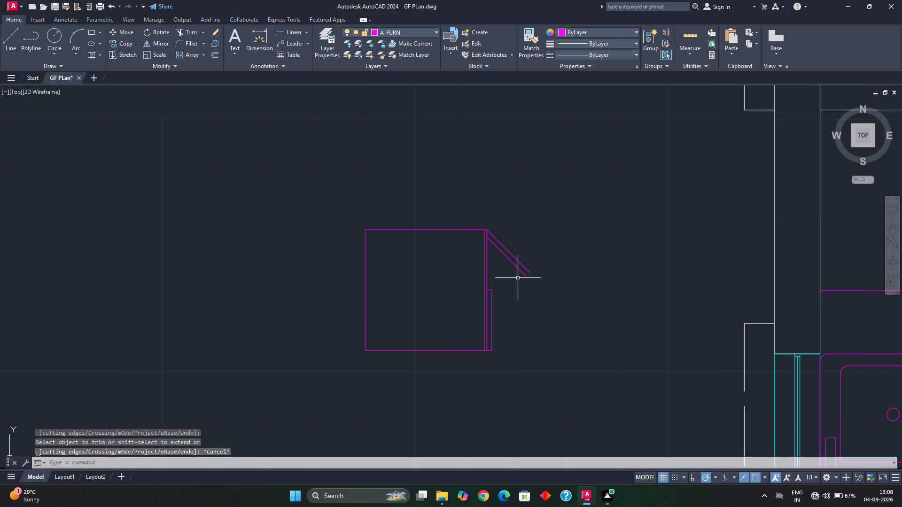
Close the southeast end of the diagonal panel with a short line joining its two parallel lines.
key(l)
key(space)
scroll(522, 280, up, 2)
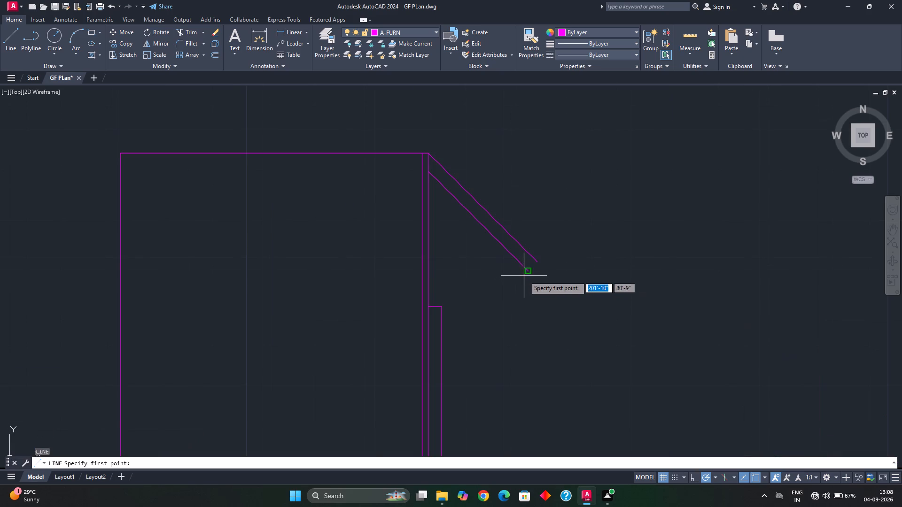
click(526, 274)
click(536, 263)
key(Escape)
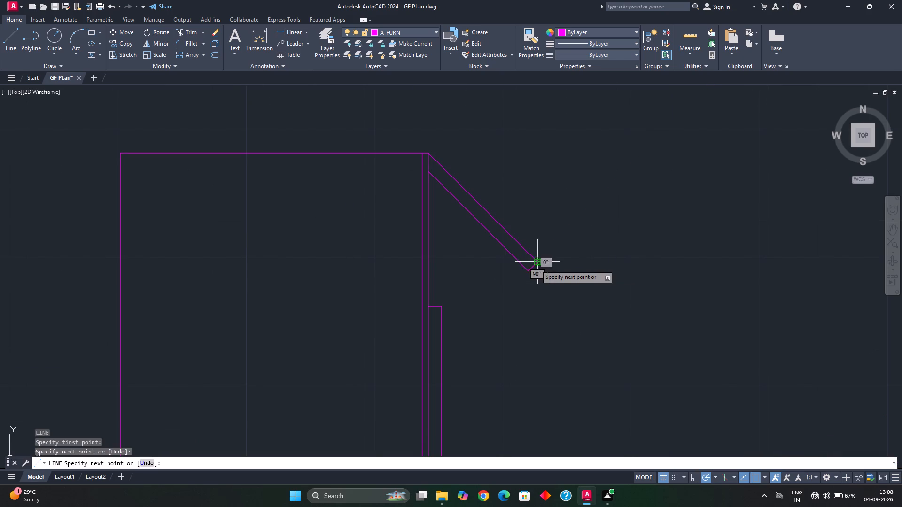
Join the lines of the square, its east side strips and the diagonal panel into polylines.
scroll(536, 275, down, 2)
middle_drag(540, 291, 521, 284)
scroll(531, 312, down, 2)
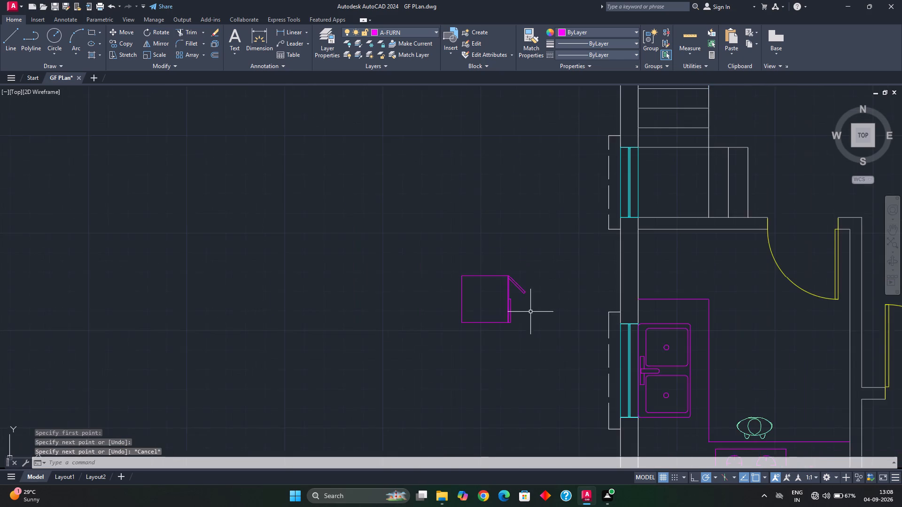
middle_drag(528, 312, 511, 284)
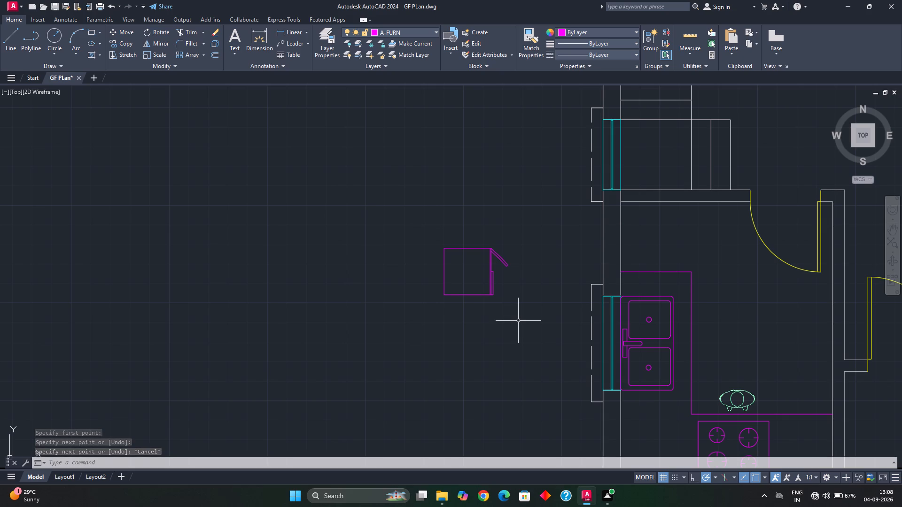
scroll(493, 307, down, 2)
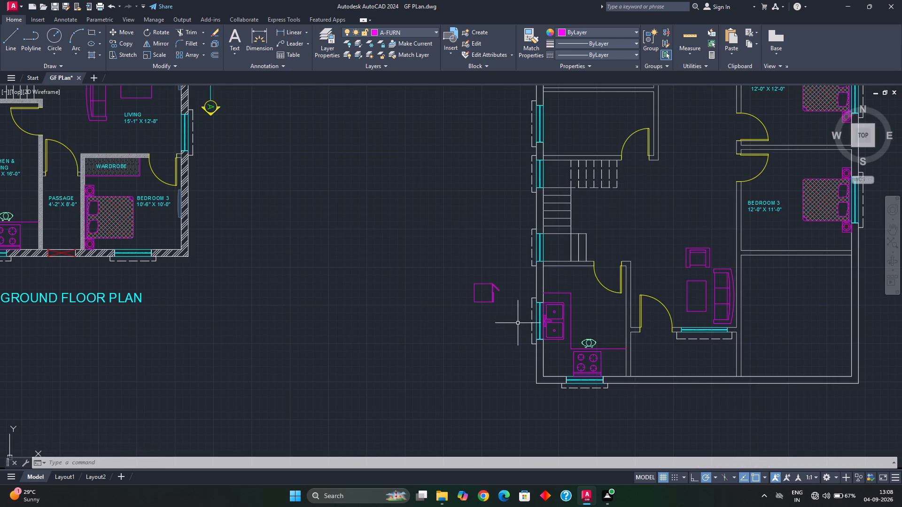
click(467, 273)
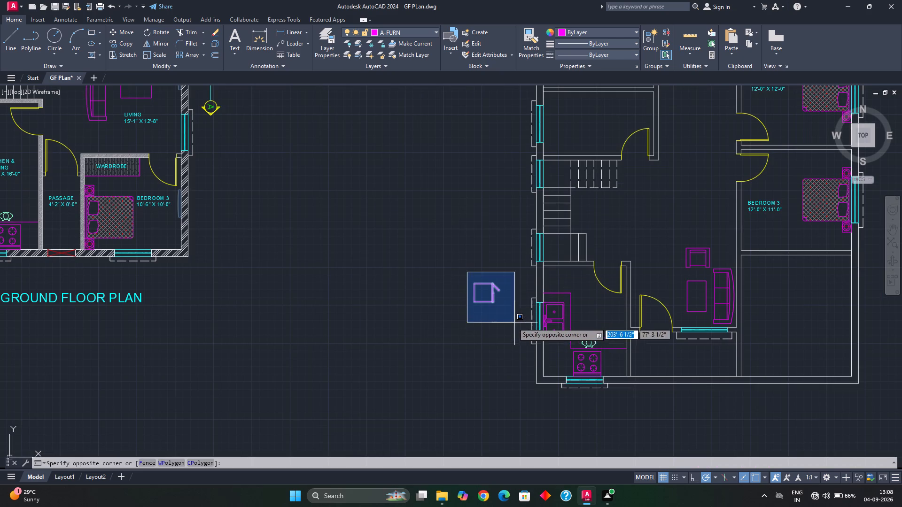
click(511, 321)
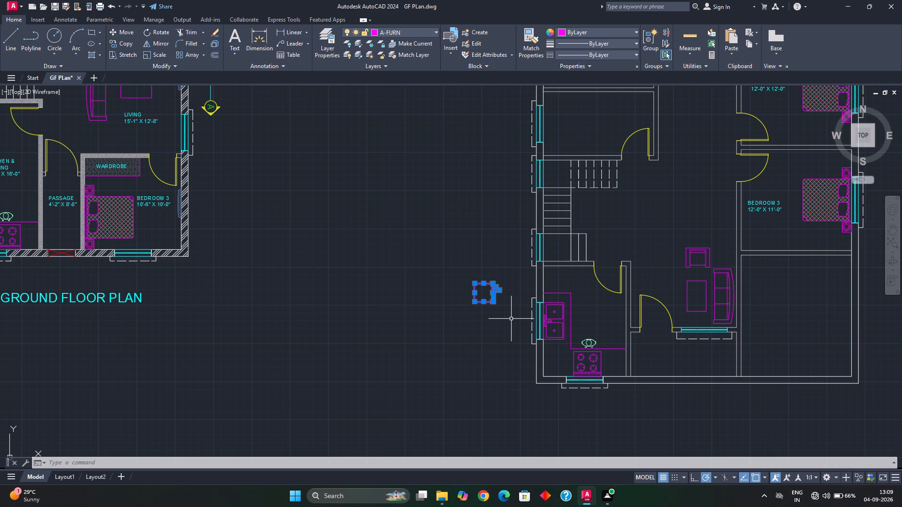
key(j)
key(Return)
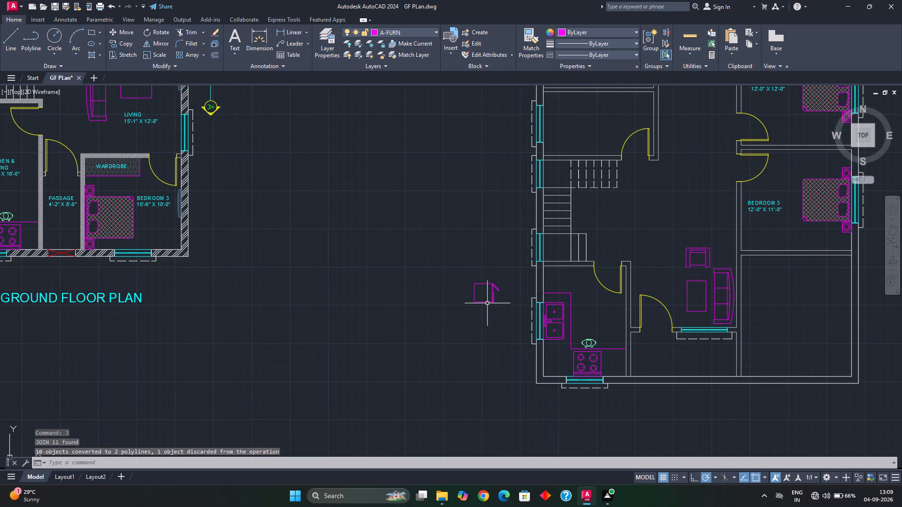
Group the square fitting's outline, east strips and diagonal panel into a single object.
click(471, 276)
click(507, 323)
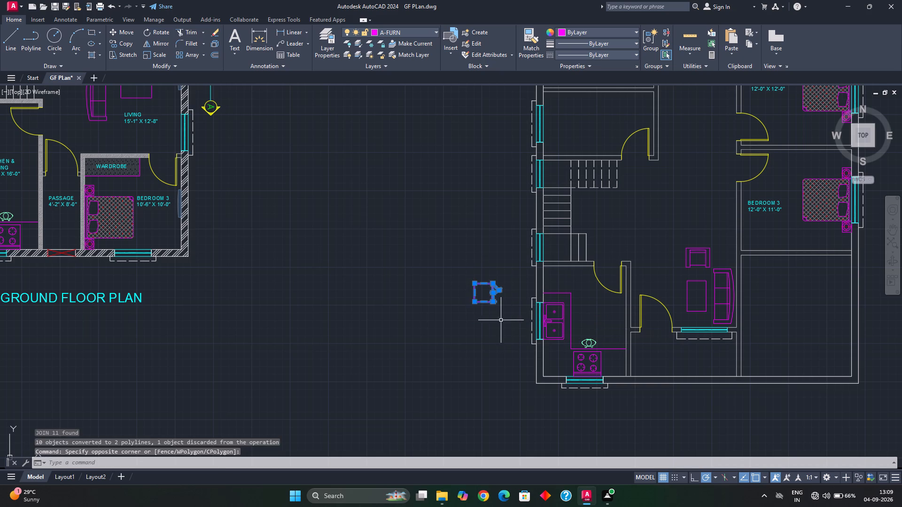
right_click(474, 310)
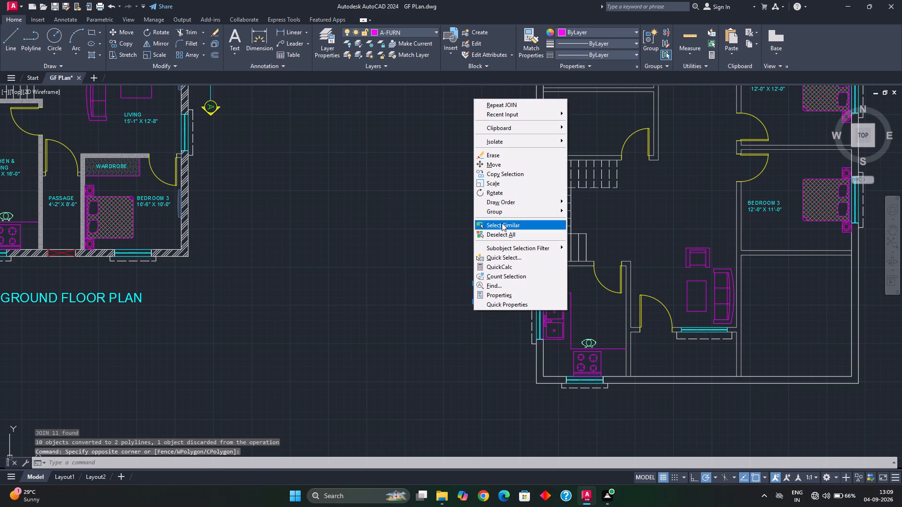
click(505, 211)
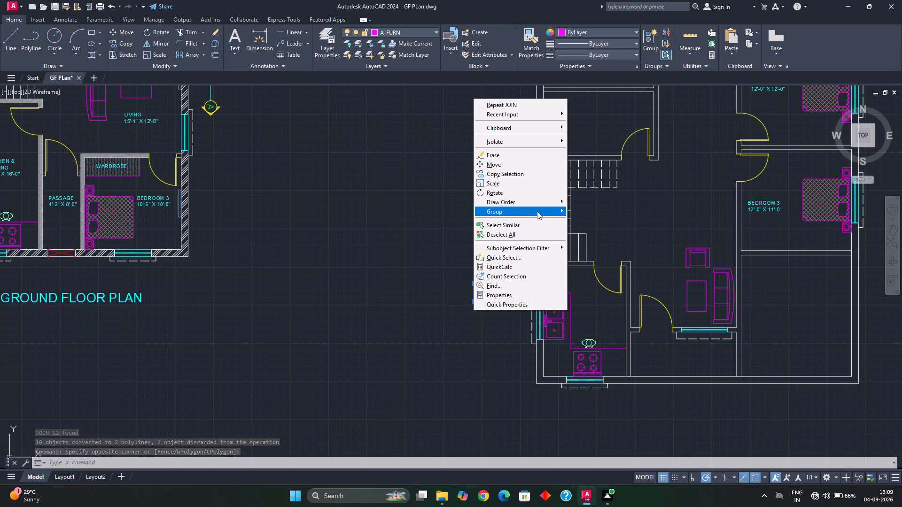
click(537, 211)
click(575, 211)
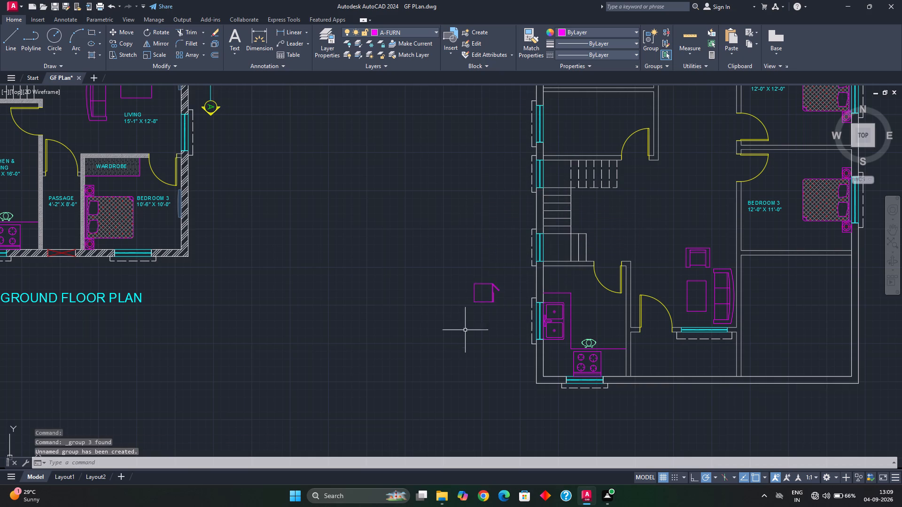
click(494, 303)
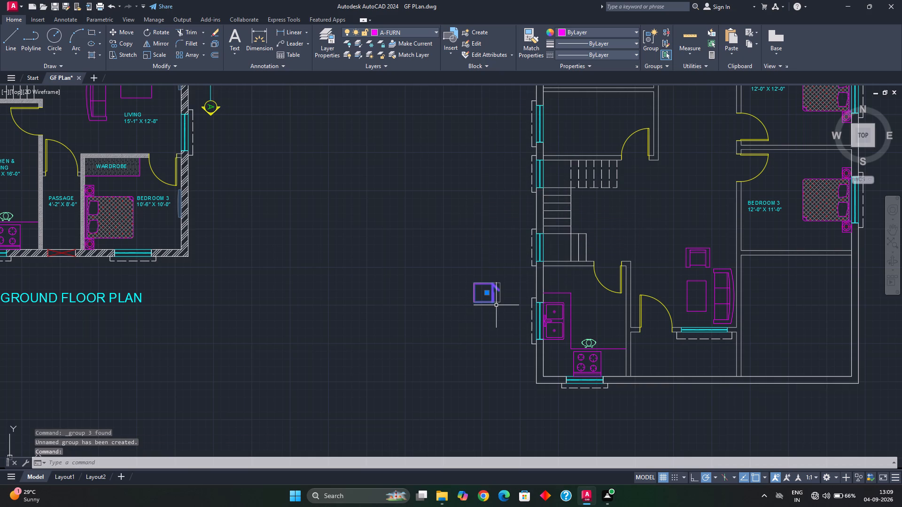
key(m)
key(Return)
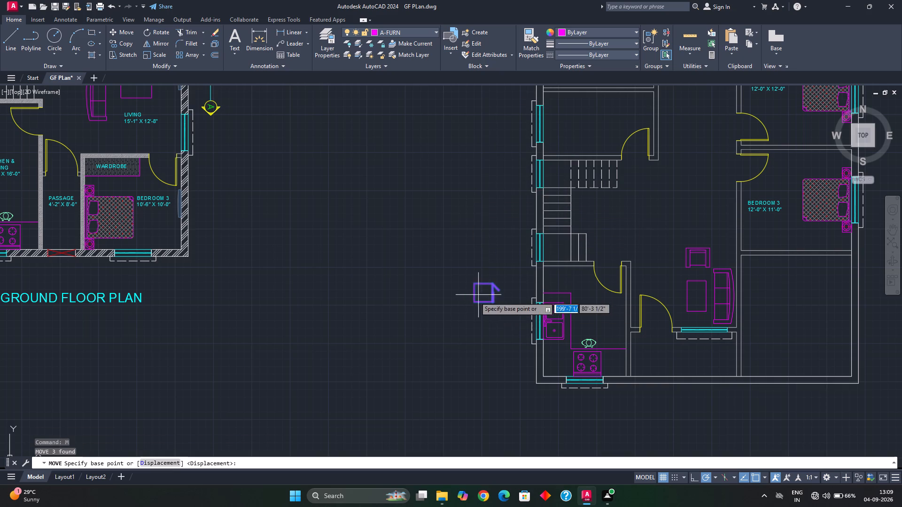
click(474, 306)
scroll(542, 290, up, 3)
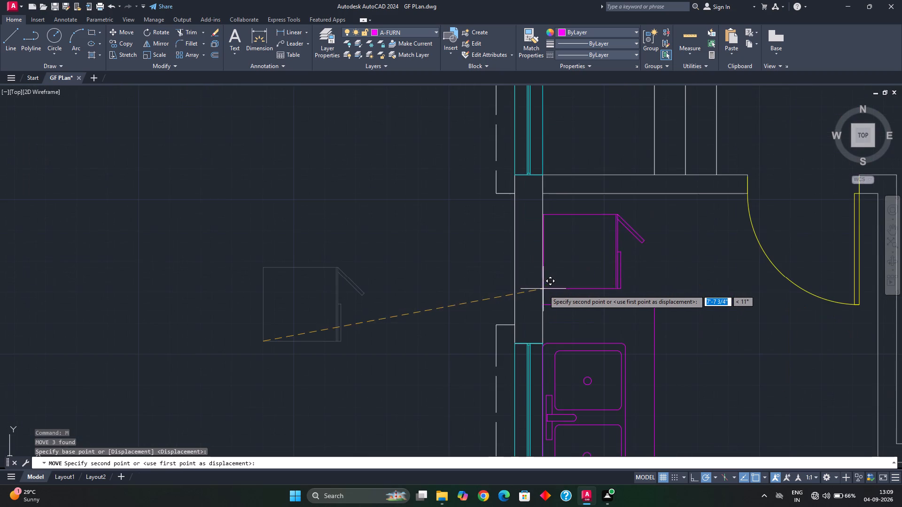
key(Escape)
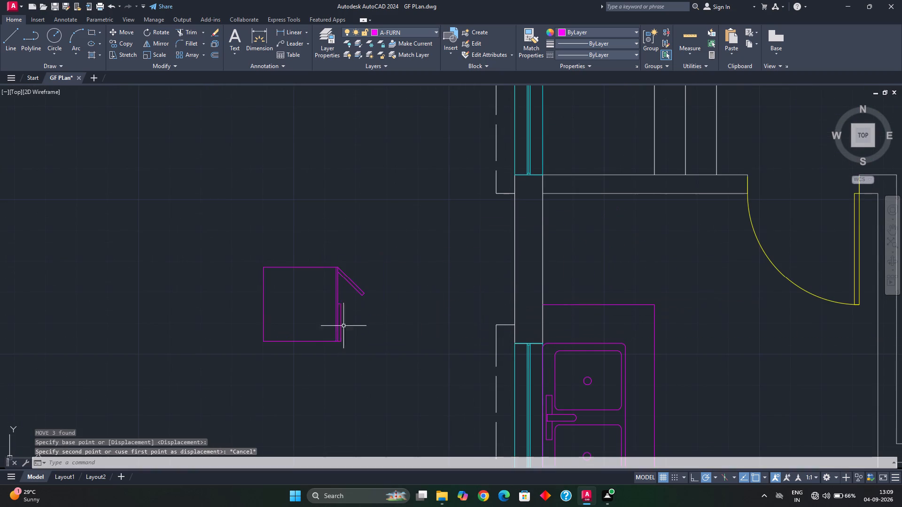
Move the grouped square fitting into the kitchen, against the west wall's inner face just north of the counter.
click(271, 269)
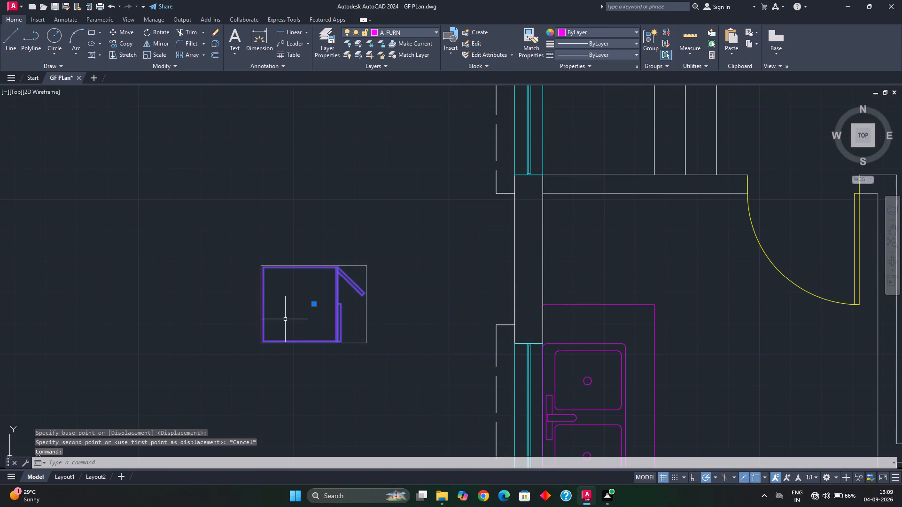
key(m)
key(Return)
scroll(285, 311, up, 1)
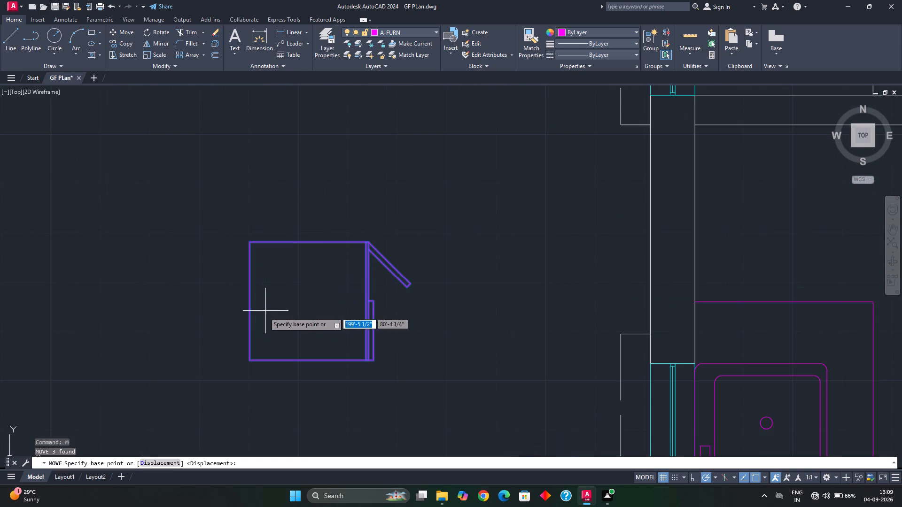
click(249, 302)
middle_drag(642, 352, 562, 292)
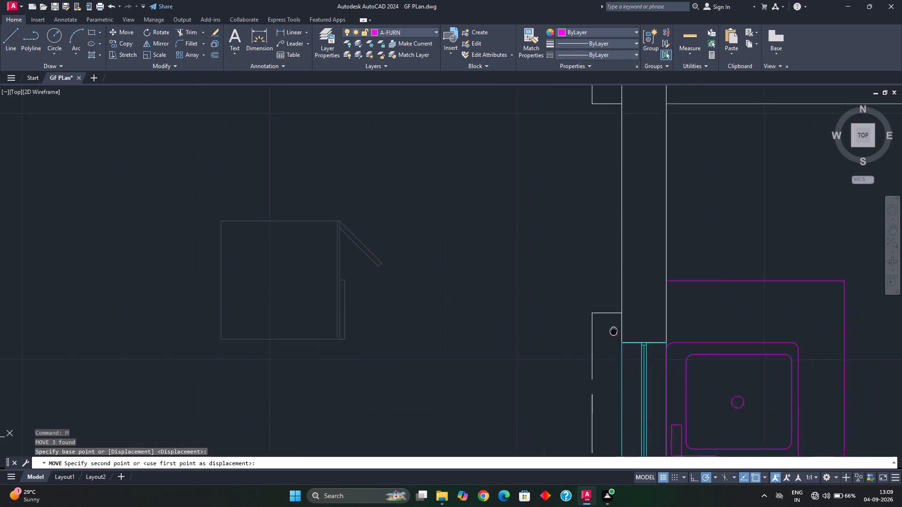
middle_drag(562, 292, 546, 281)
middle_drag(585, 285, 575, 382)
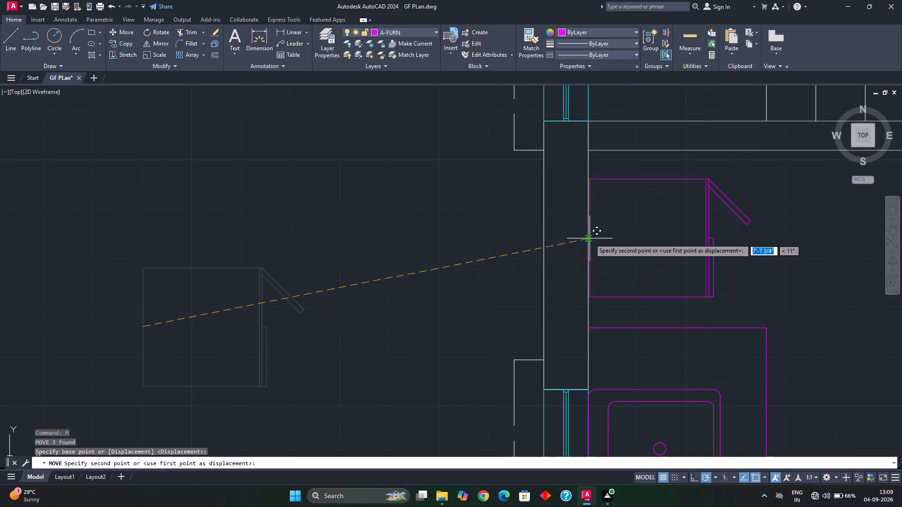
click(589, 238)
key(Escape)
Copy the kitchen's square fitting group to the empty area west of the plan.
scroll(636, 271, down, 3)
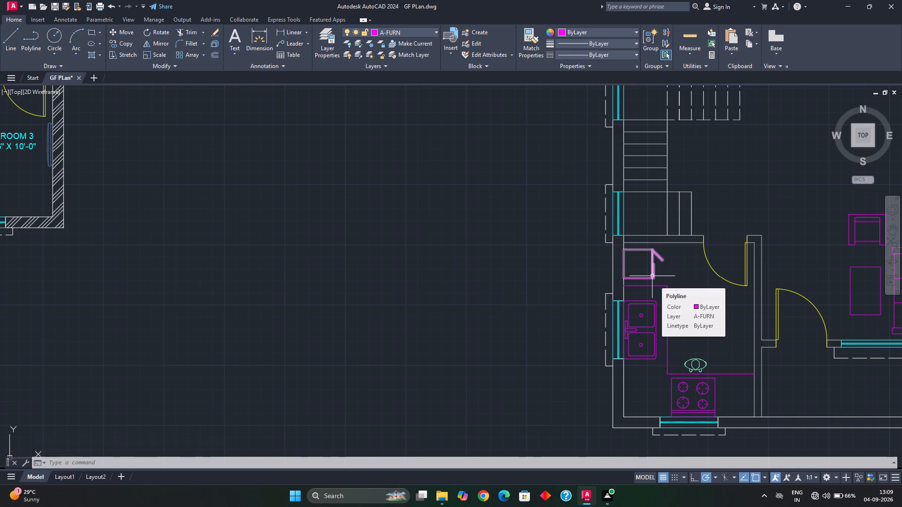
scroll(648, 228, down, 2)
middle_drag(673, 200, 671, 231)
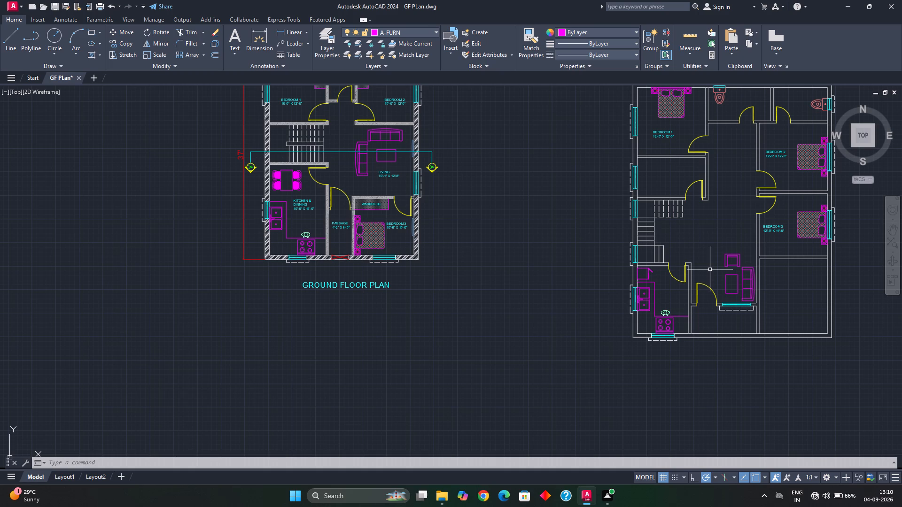
scroll(648, 283, up, 2)
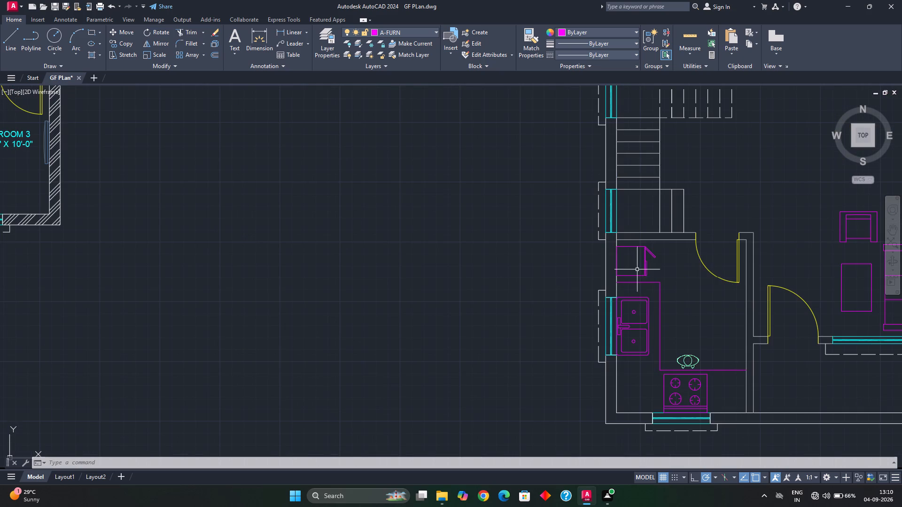
click(642, 276)
text(co)
key(Return)
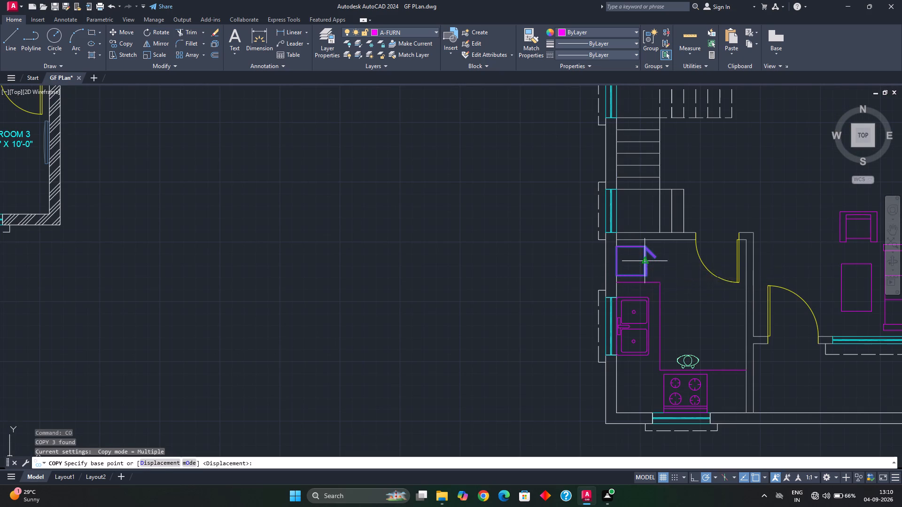
click(643, 262)
click(513, 254)
key(Escape)
Rotate the copied square fitting by 270° so its door panels face south.
click(479, 226)
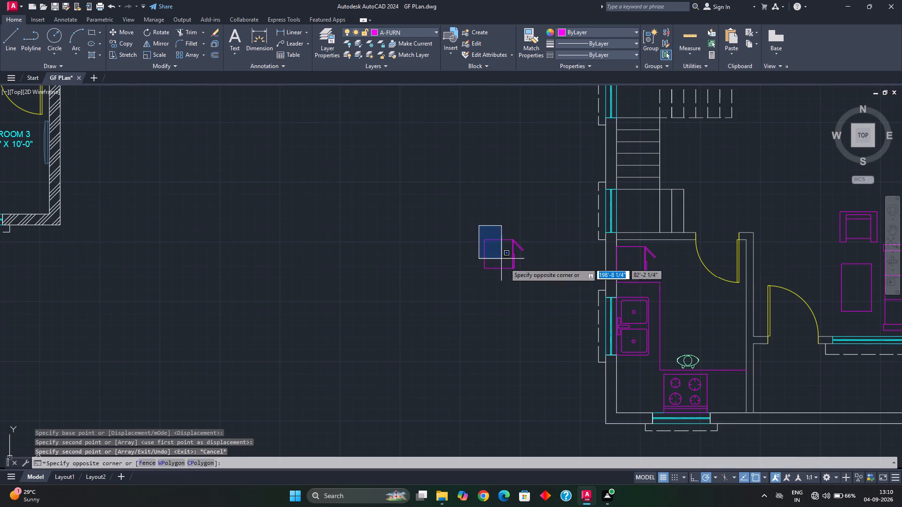
click(540, 294)
text(ro)
key(Return)
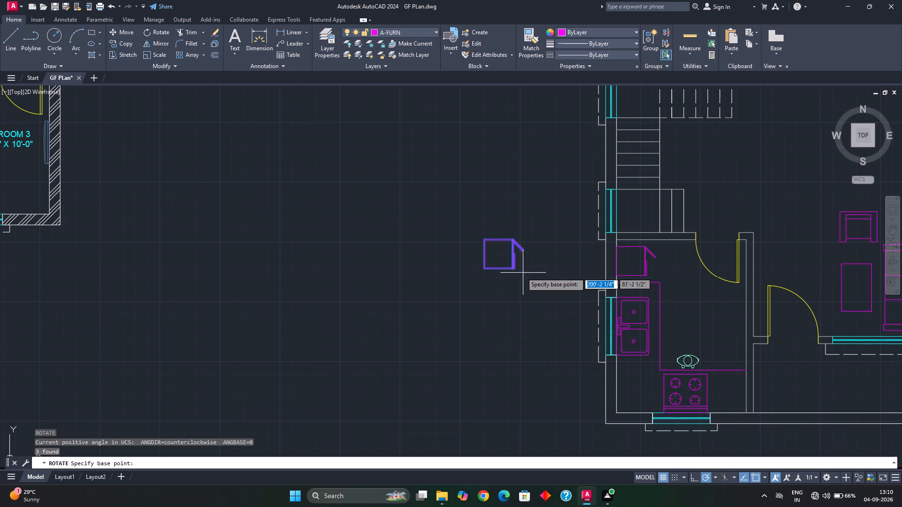
click(497, 240)
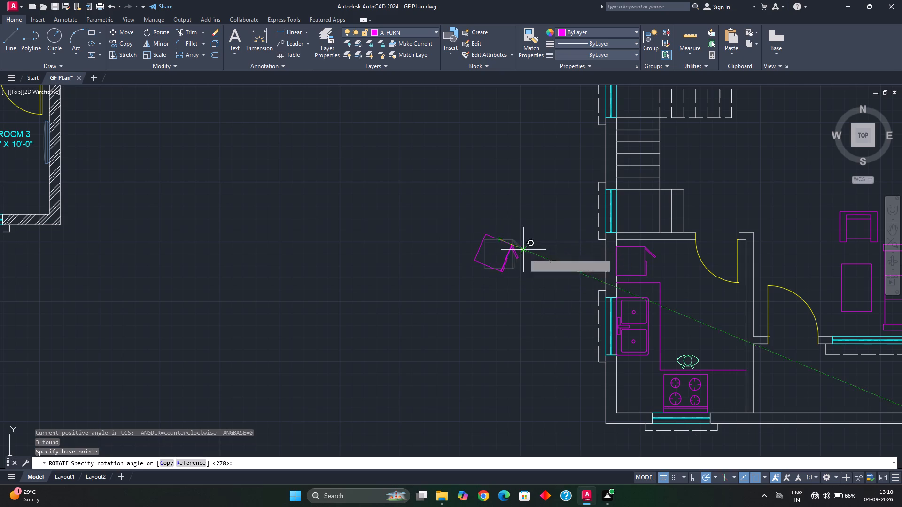
click(496, 316)
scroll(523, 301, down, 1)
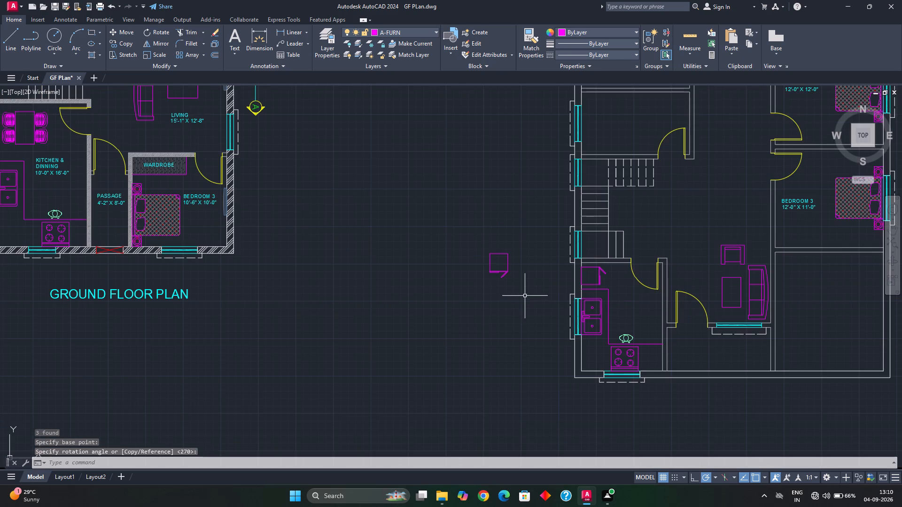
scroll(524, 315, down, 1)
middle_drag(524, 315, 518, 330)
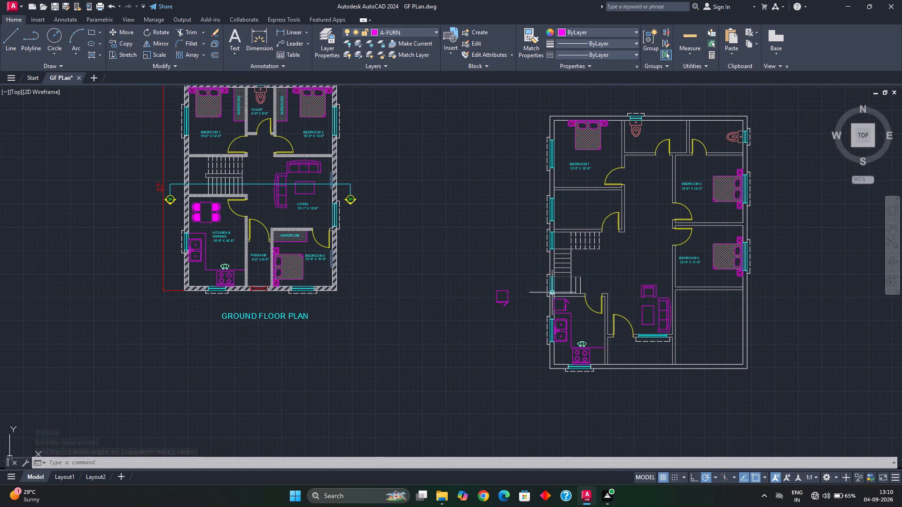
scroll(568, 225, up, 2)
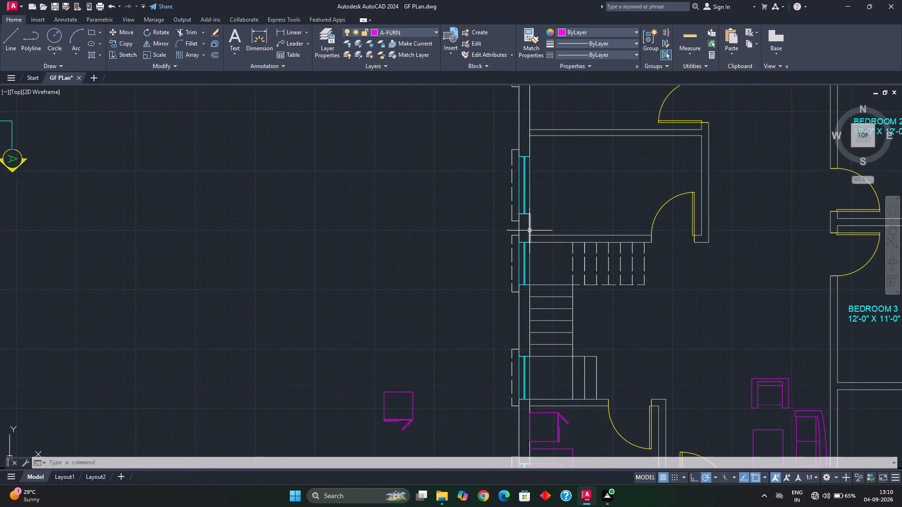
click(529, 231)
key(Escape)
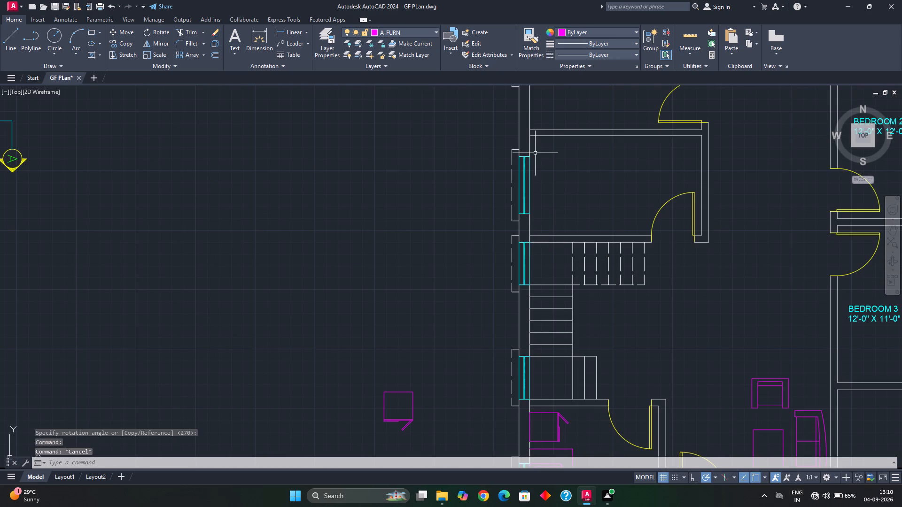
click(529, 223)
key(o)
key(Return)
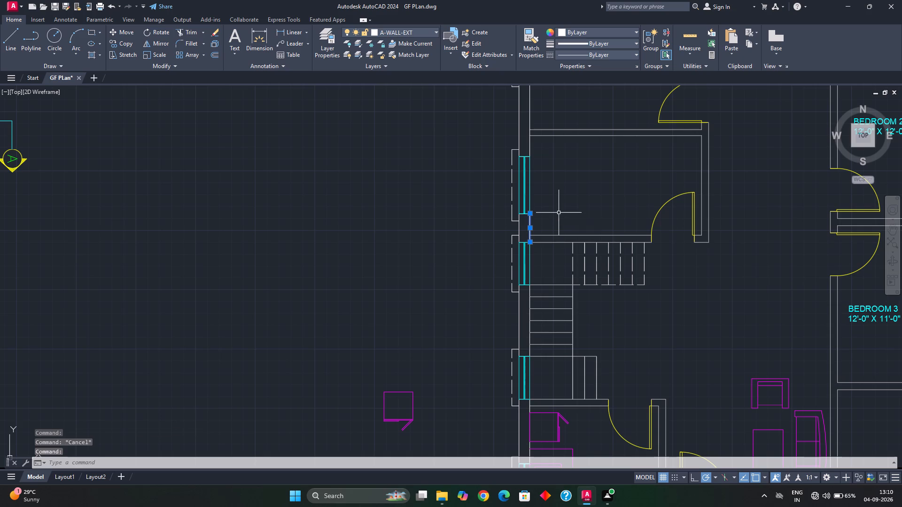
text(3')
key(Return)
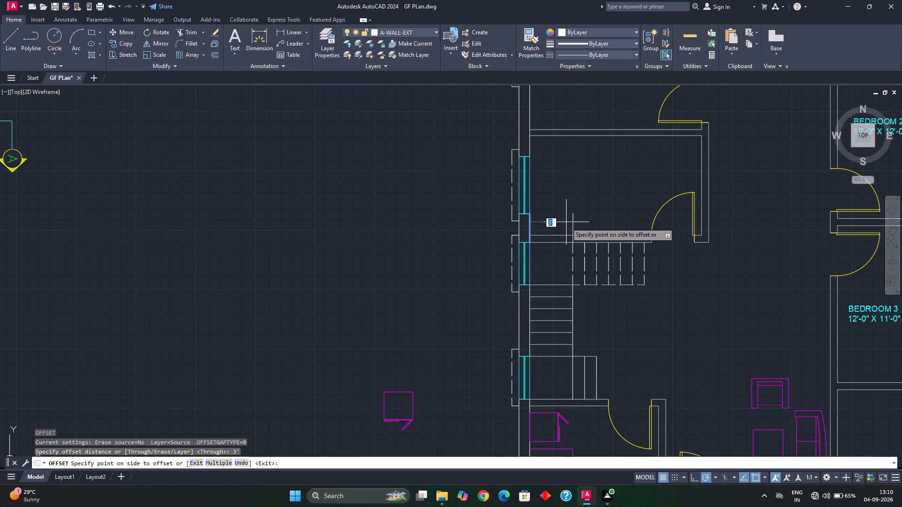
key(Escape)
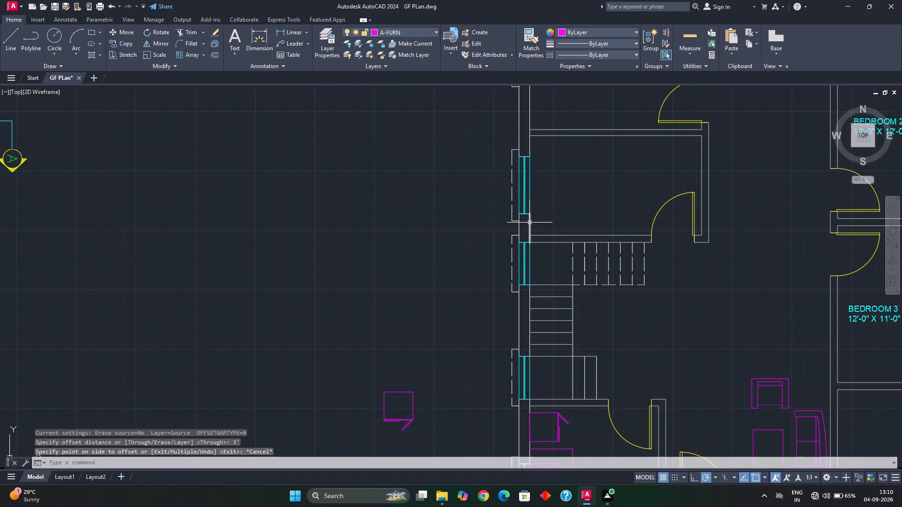
Offset the west wall's inner line 2' east into the room just north of the staircase.
click(529, 223)
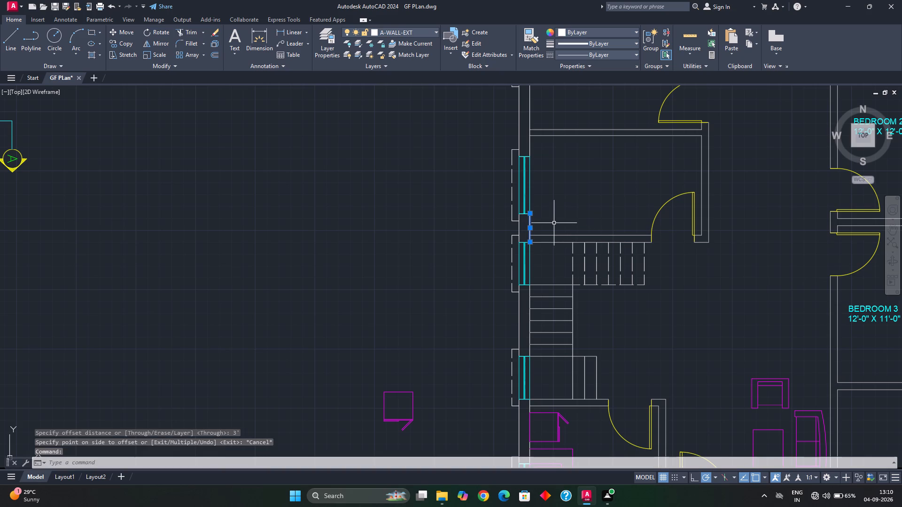
key(o)
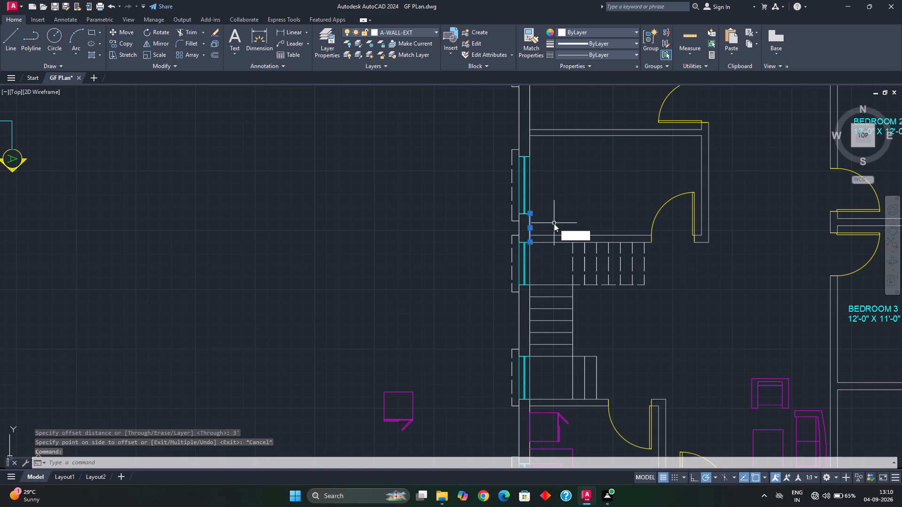
key(Return)
text(2')
key(Return)
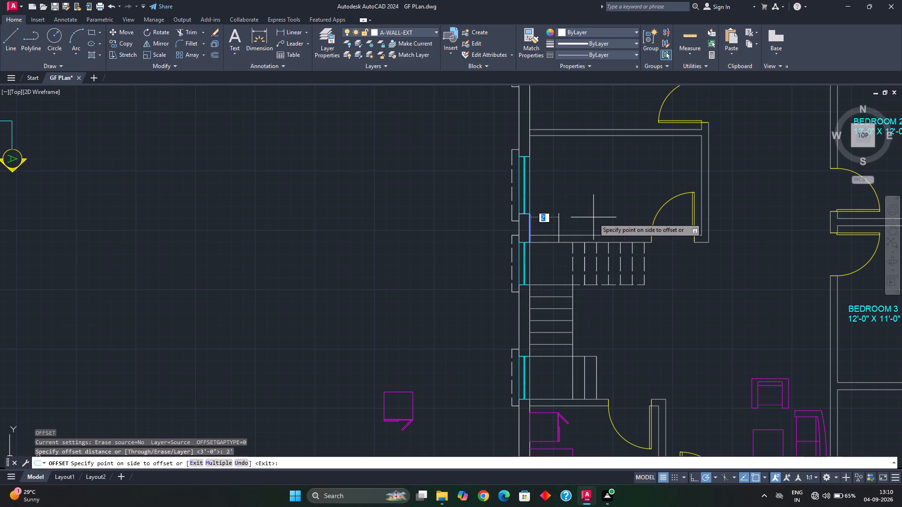
click(593, 218)
key(Escape)
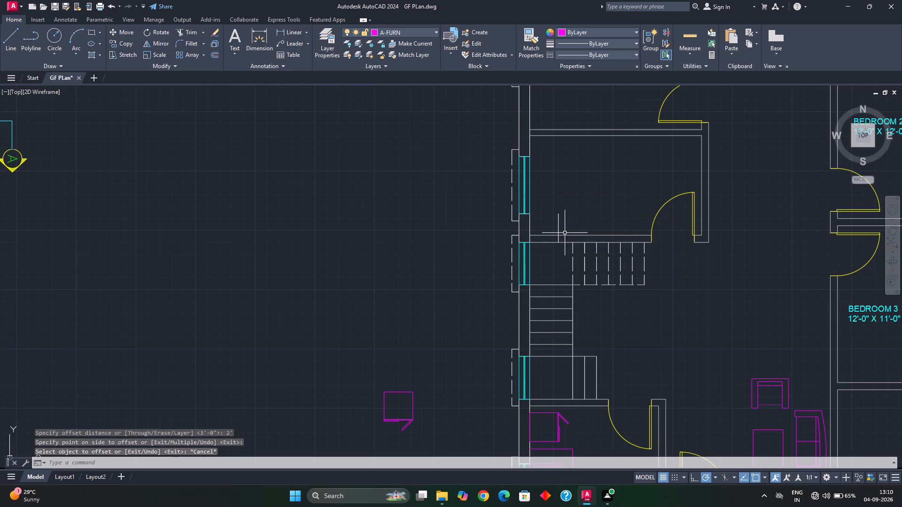
Trim the offset line at the room's south wall and extend its north end to the north wall.
text(tr)
key(space)
click(559, 239)
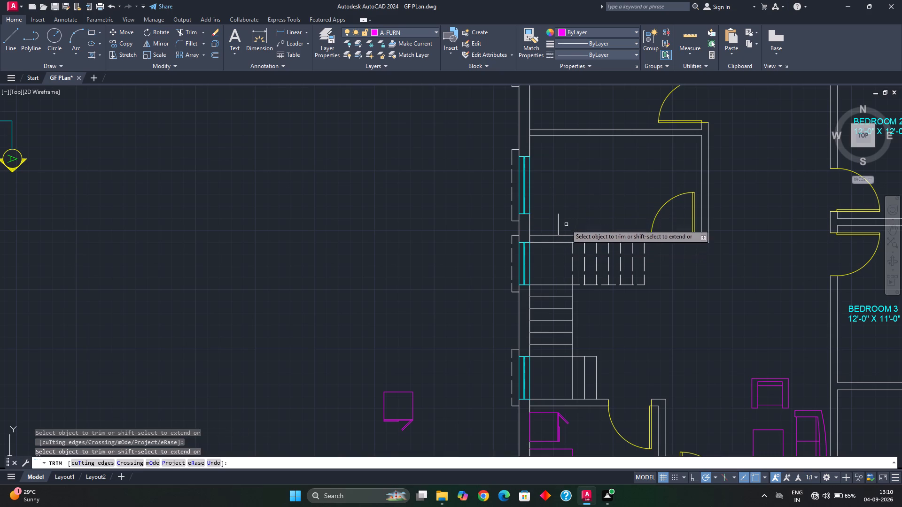
key(Escape)
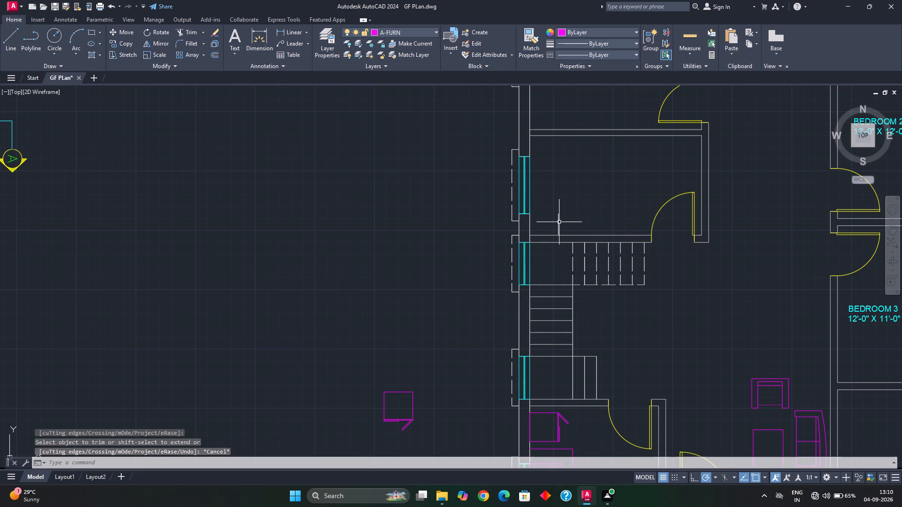
text(ex)
key(space)
click(559, 223)
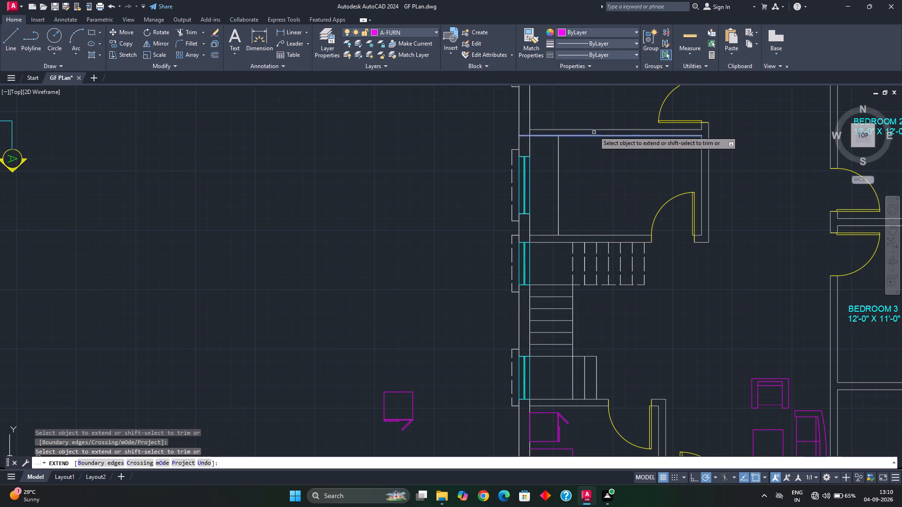
key(Escape)
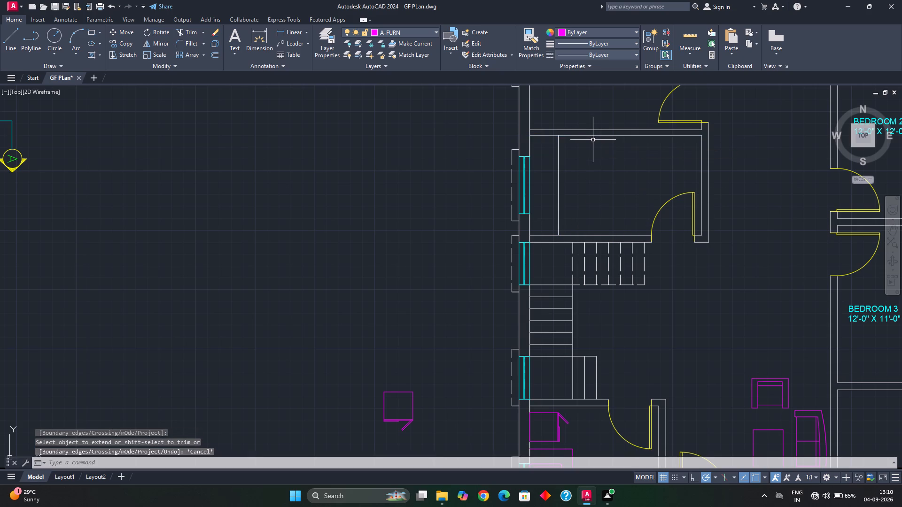
Offset the inner line of the room's north wall 2' south.
key(o)
key(space)
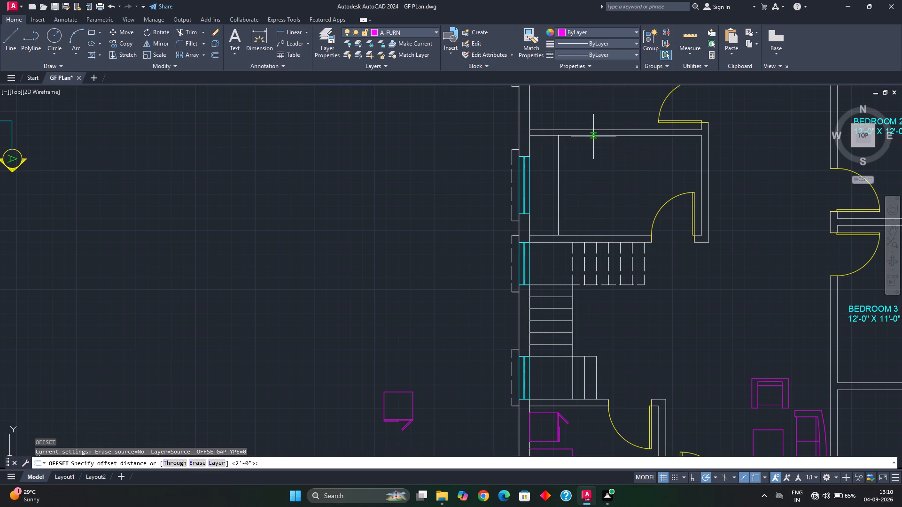
key(space)
click(595, 136)
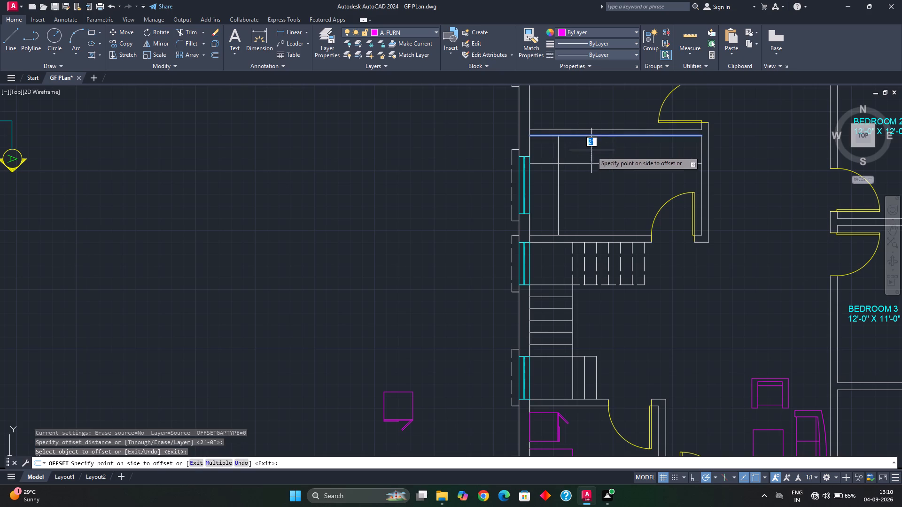
click(591, 152)
key(Escape)
Trim the two offset lines past their northwest crossing so they form an L-shaped counter edge.
text(tr)
key(space)
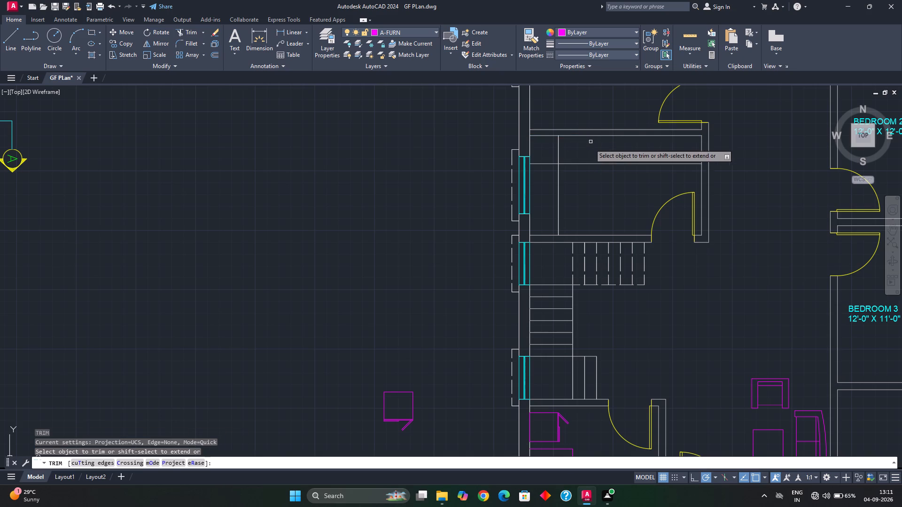
click(552, 165)
click(559, 156)
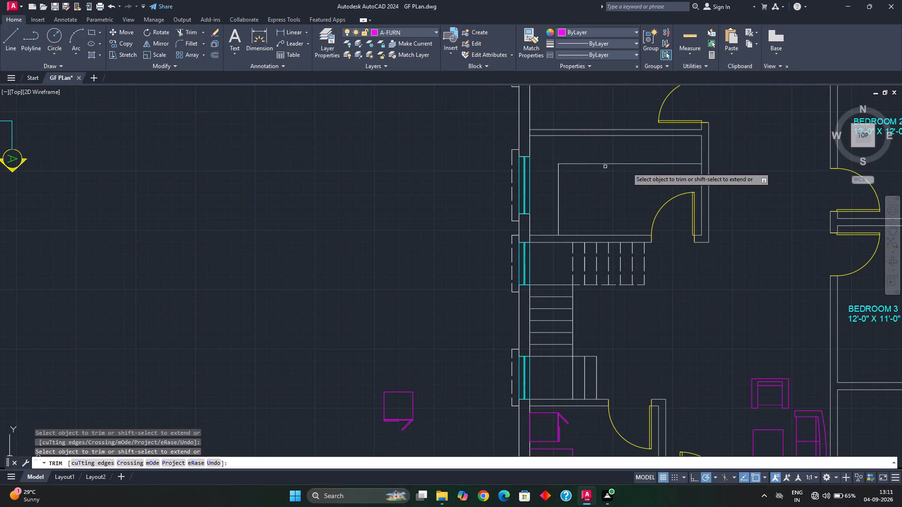
key(Escape)
key(space)
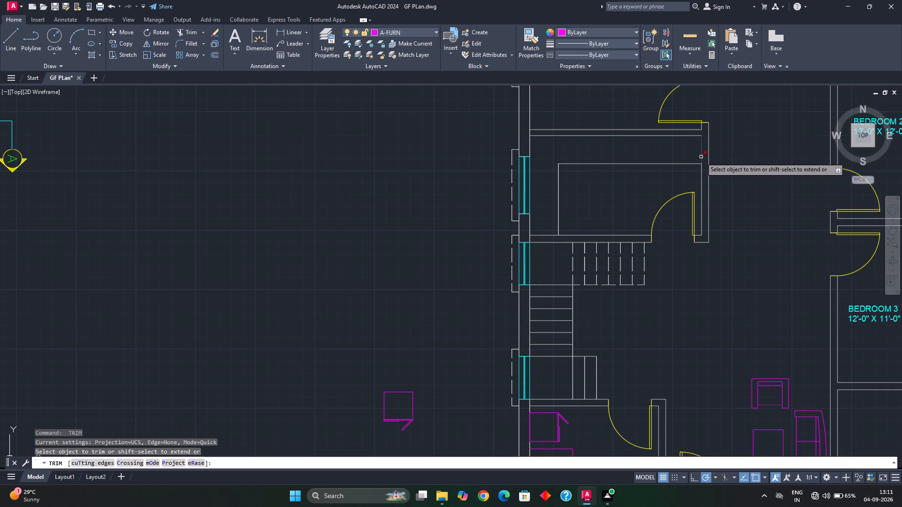
key(Escape)
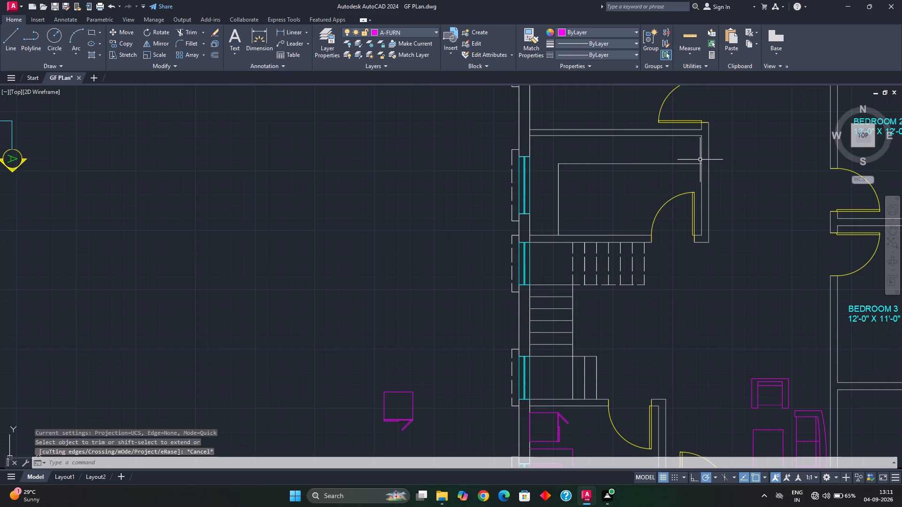
Offset the inner line of the east wall 3' west into the room north of the staircase.
text(o)
key(space)
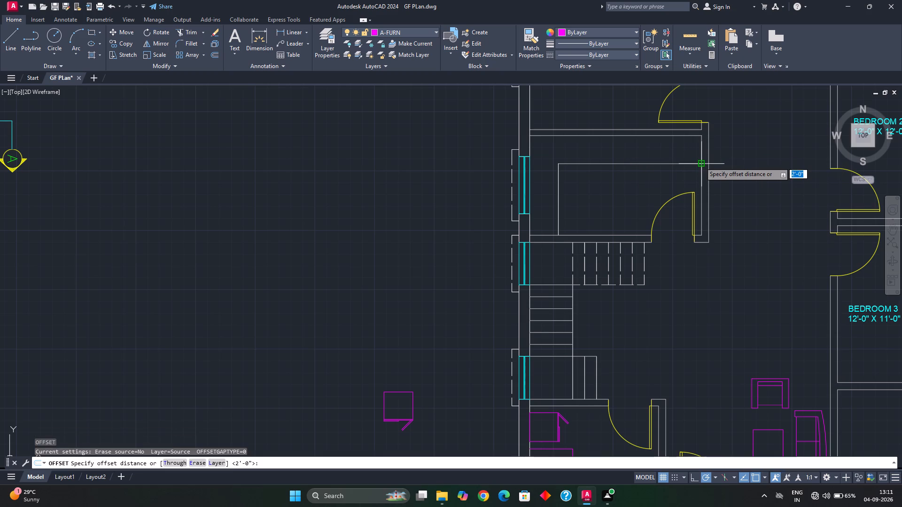
key(3)
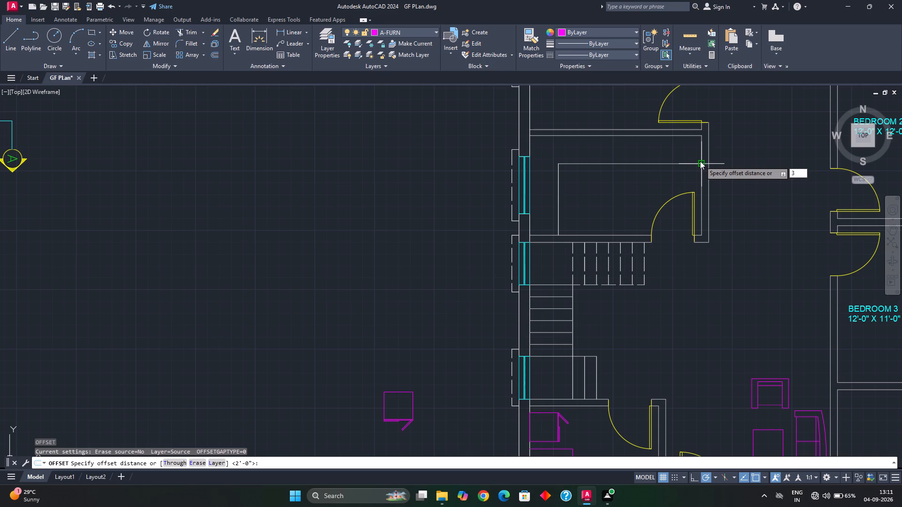
key(apostrophe)
key(Return)
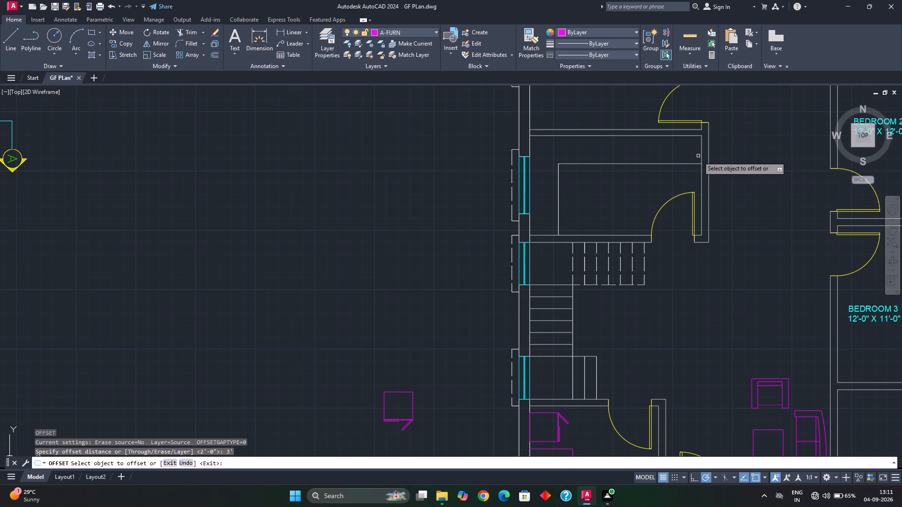
click(702, 155)
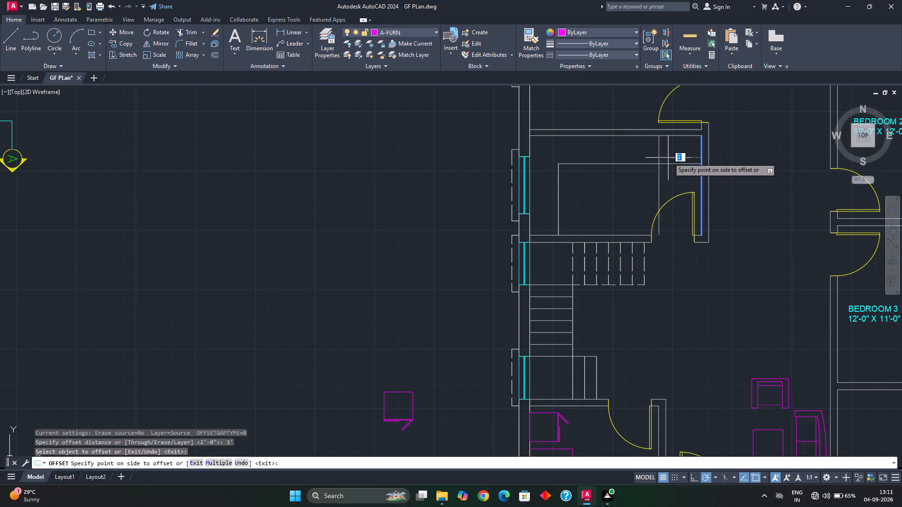
click(669, 157)
key(Escape)
Trim the new offset line and the counter edge past their crossing to close the counter's east end.
text(tr)
key(space)
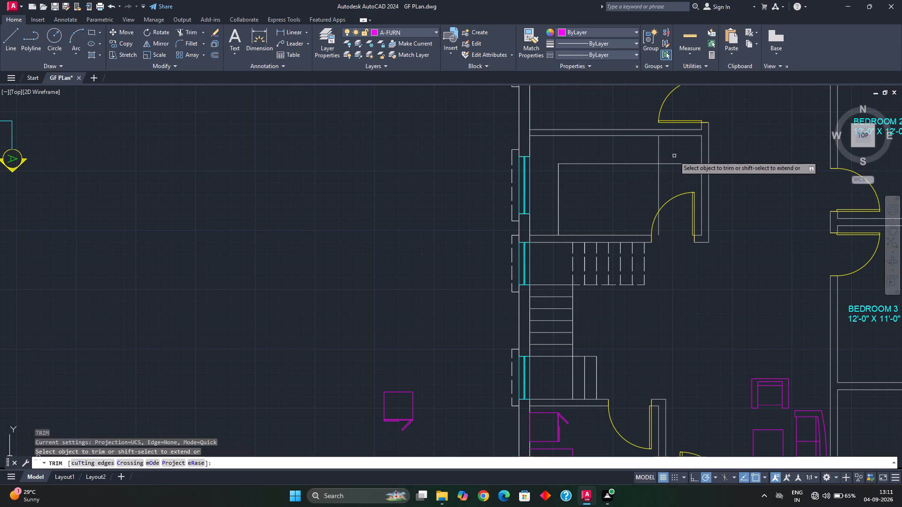
click(674, 156)
click(647, 188)
key(Escape)
Join the three counter edge lines into a single polyline.
click(673, 149)
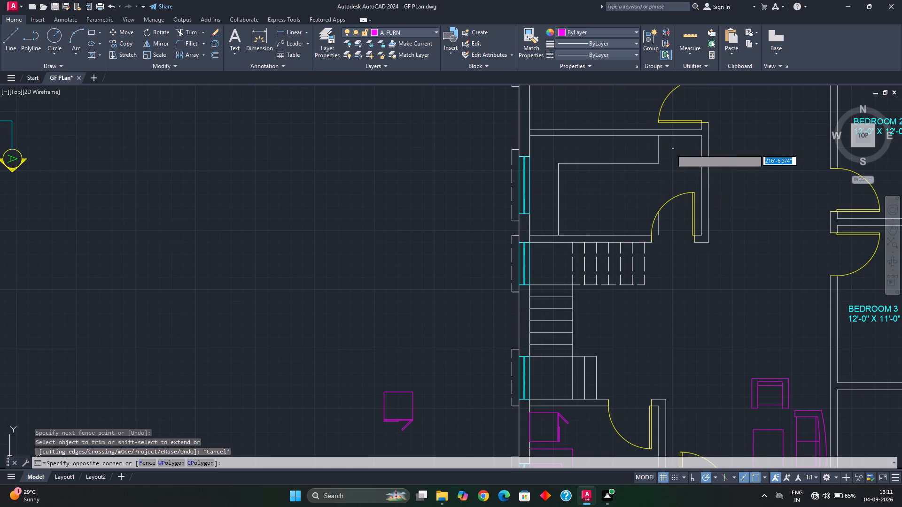
click(548, 181)
key(j)
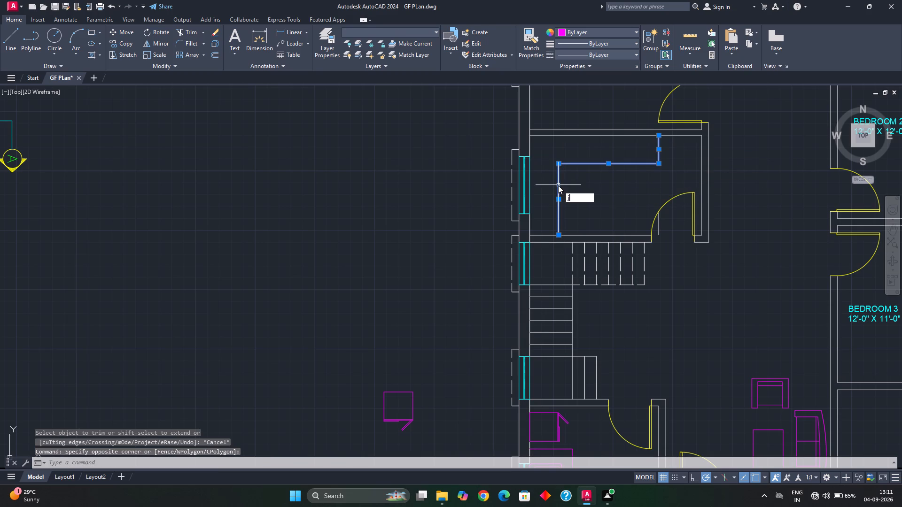
key(Return)
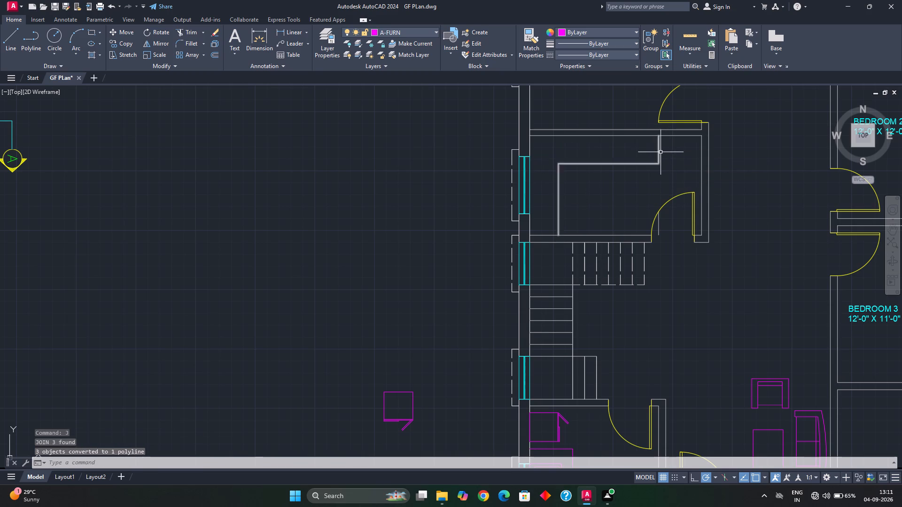
Put the joined counter polyline on the A-FURN layer.
click(658, 151)
click(428, 32)
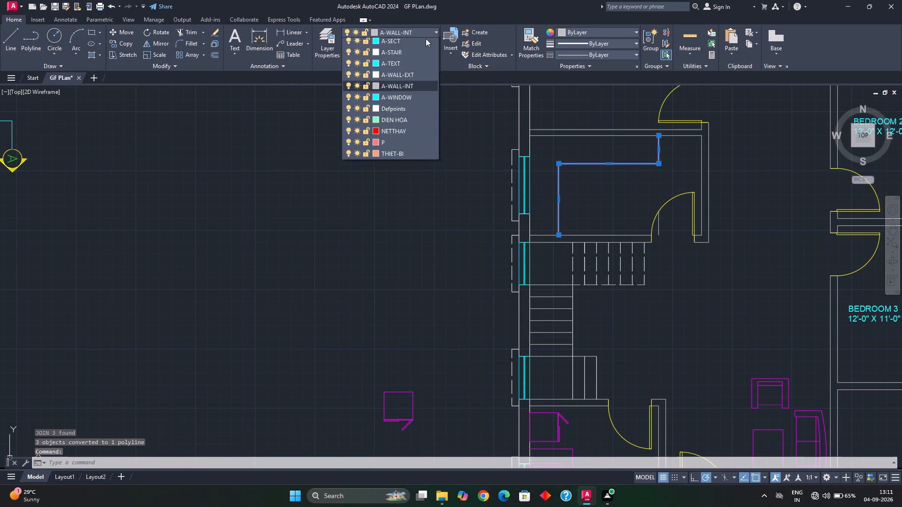
click(420, 77)
key(Escape)
Copy the kitchen's double sink by its west edge midpoint to the empty space west of the new counter room.
scroll(595, 227, down, 1)
middle_drag(593, 226, 577, 175)
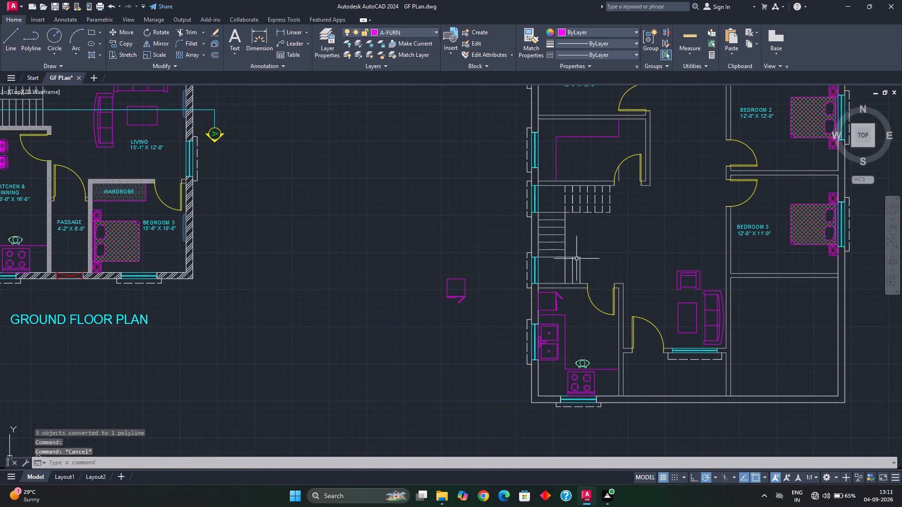
middle_drag(575, 264, 573, 237)
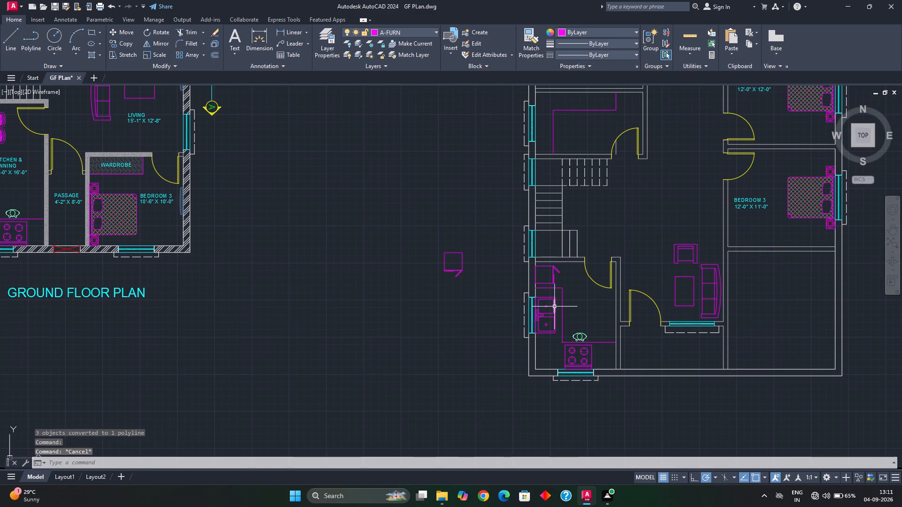
middle_drag(545, 306, 538, 273)
scroll(541, 294, up, 3)
click(484, 227)
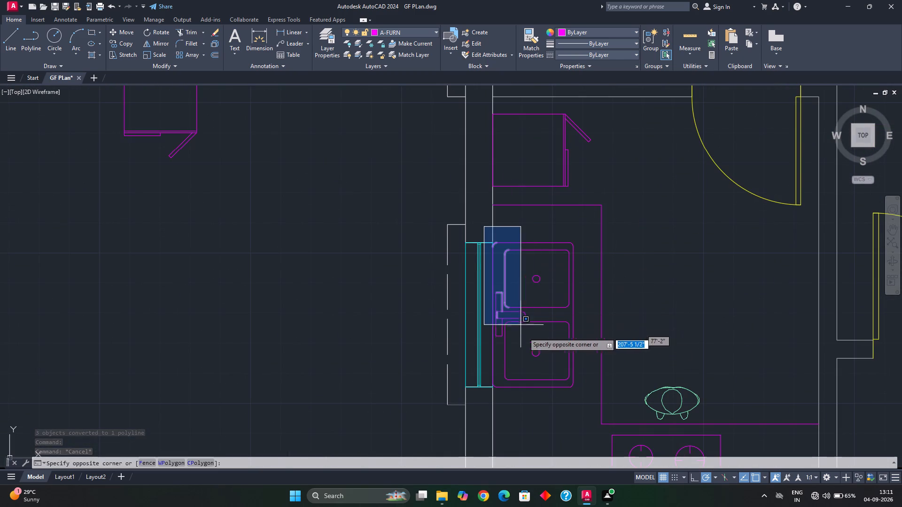
click(581, 401)
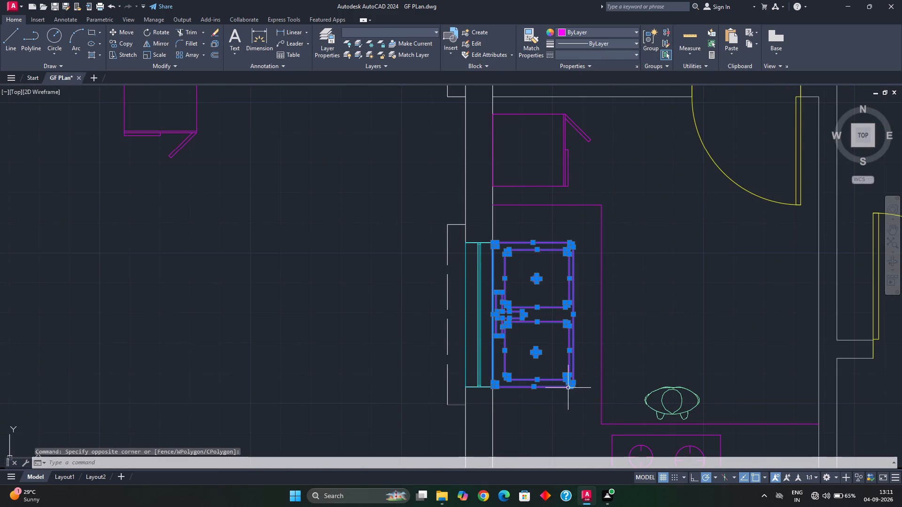
key(c)
key(o)
key(Return)
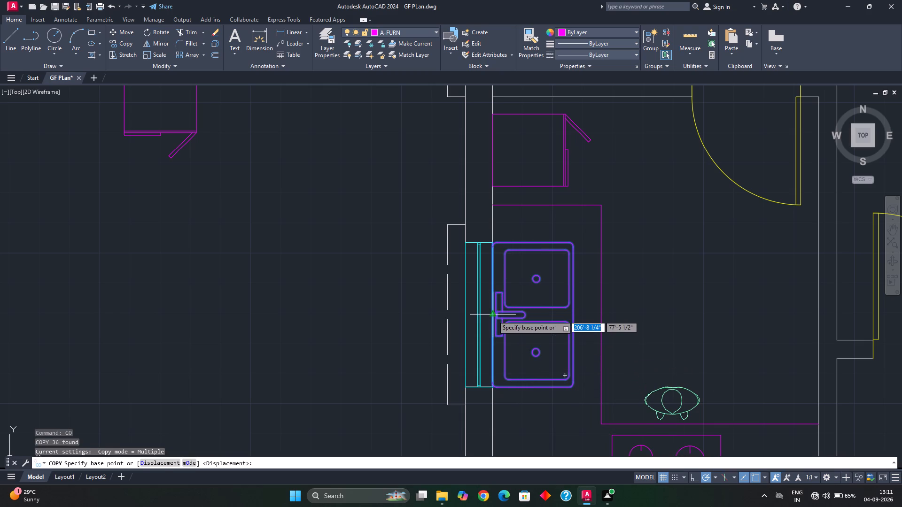
click(493, 315)
scroll(511, 264, down, 4)
middle_drag(524, 226, 535, 336)
scroll(492, 255, up, 3)
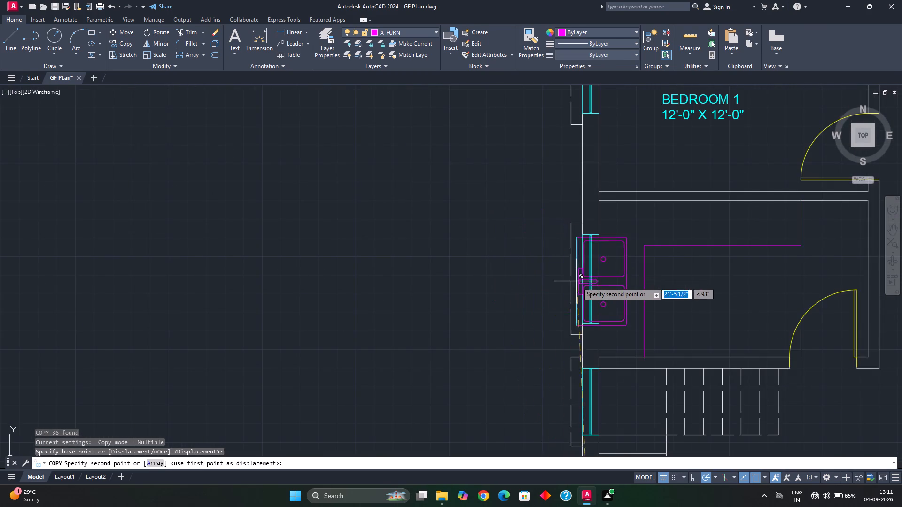
scroll(581, 284, up, 1)
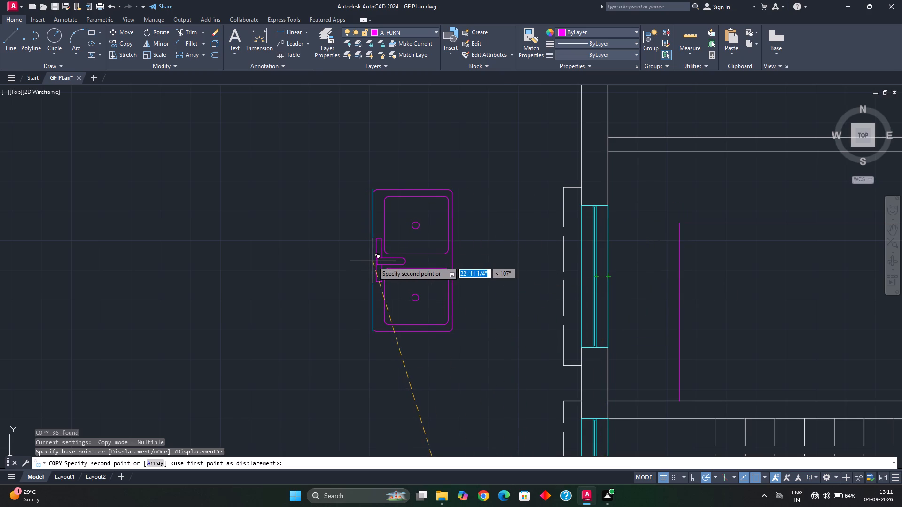
click(386, 260)
key(Escape)
scroll(442, 280, down, 2)
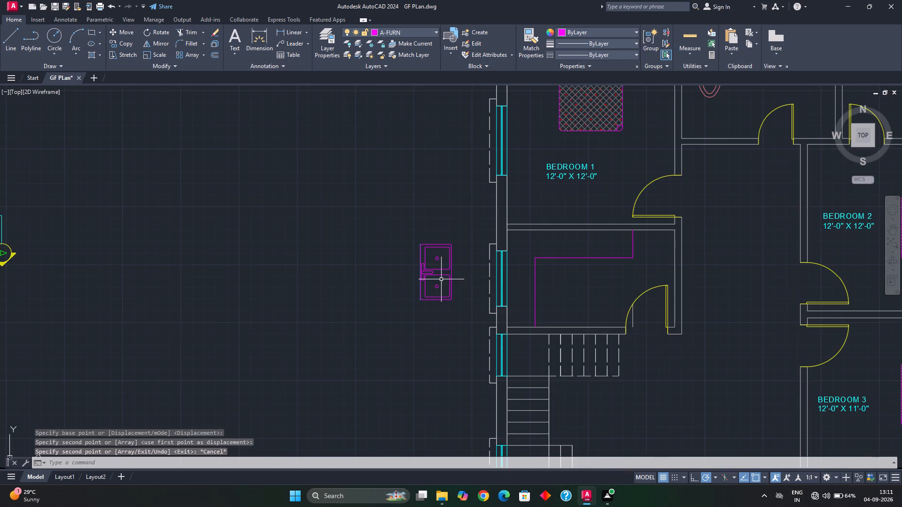
key(Escape)
Erase the stray A-WINDOW line along the copied sink's west edge.
scroll(418, 265, up, 3)
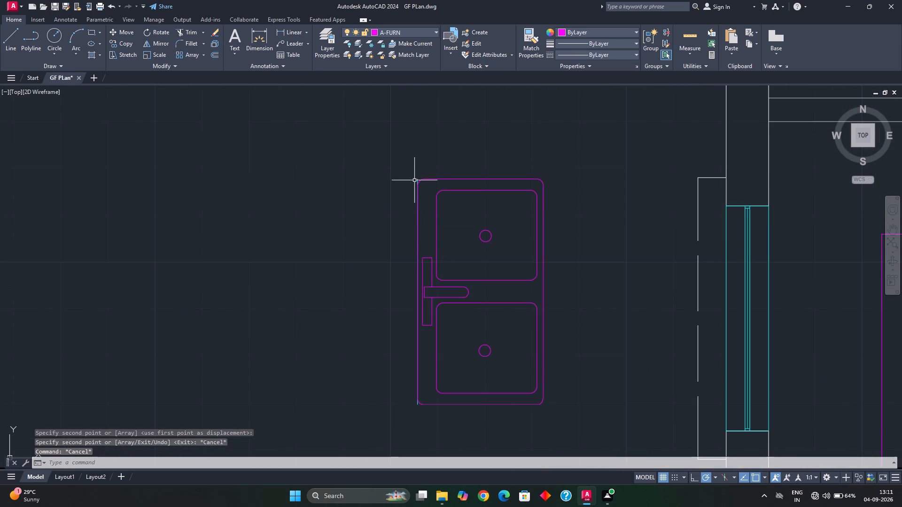
click(417, 180)
key(Delete)
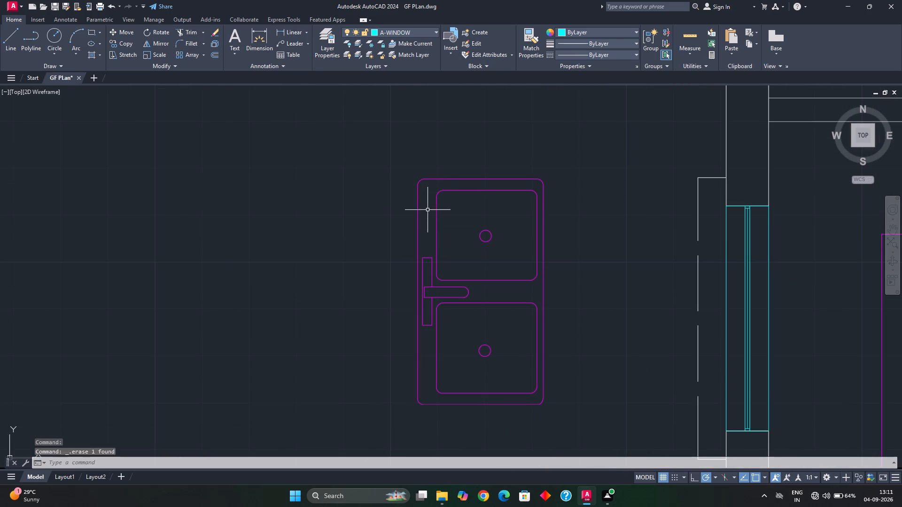
Draw a 1'6" horizontal reference line just north of the copied sink.
scroll(435, 231, down, 2)
middle_drag(439, 253, 433, 244)
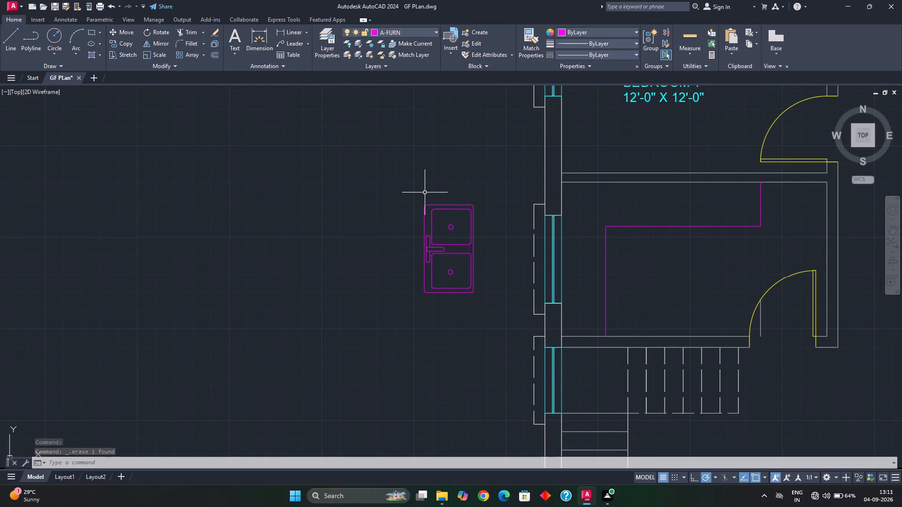
key(l)
key(Return)
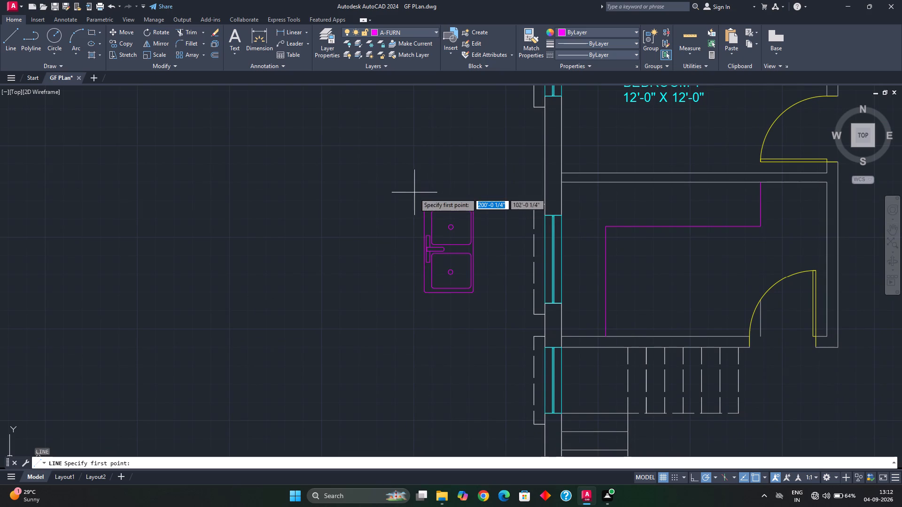
click(427, 168)
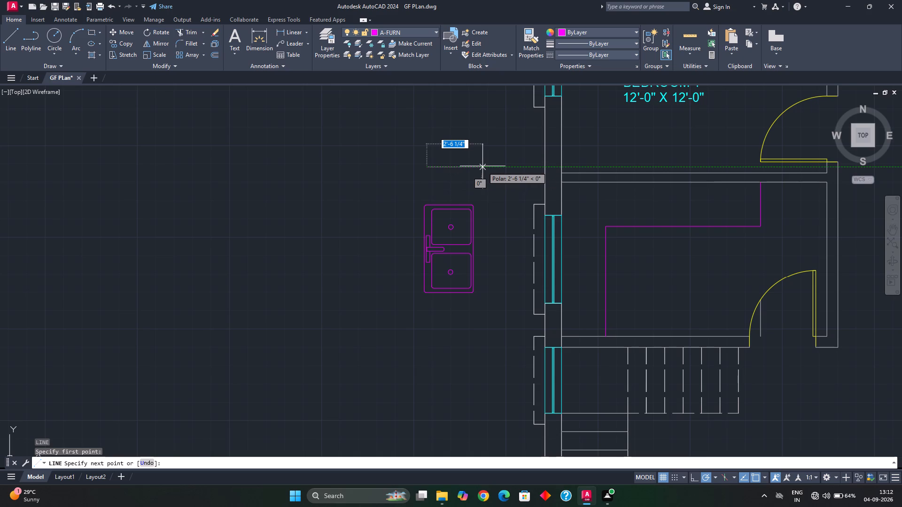
text(1')
text(6")
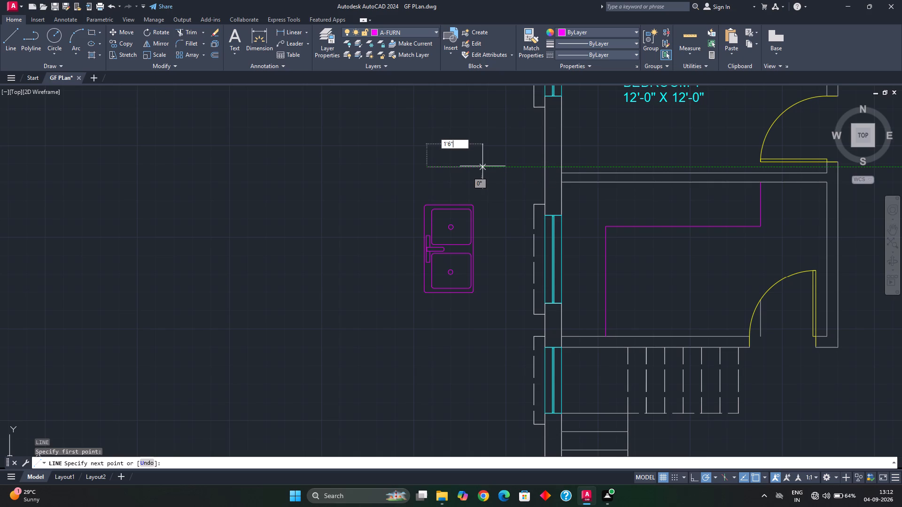
key(Return)
key(Escape)
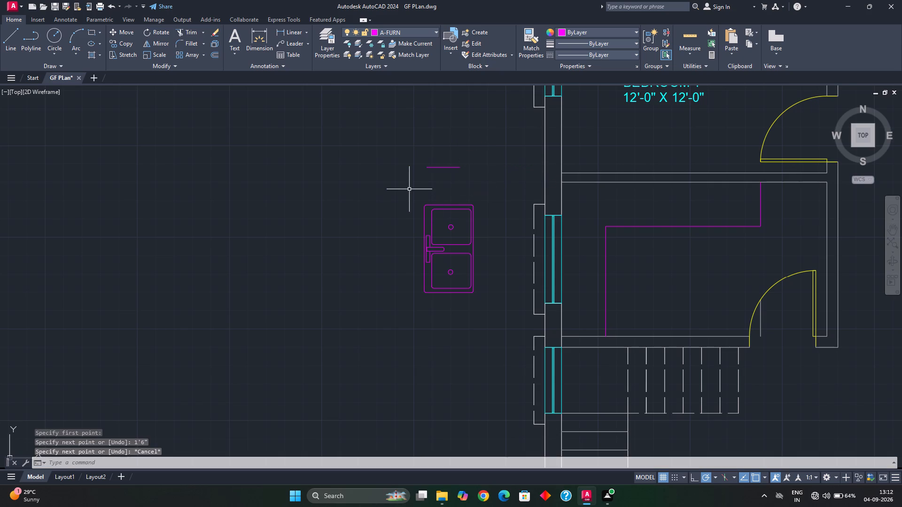
Scale the copied sink by reference from the line's west end, matching its east-west width to the 1'6" line.
click(410, 190)
click(486, 309)
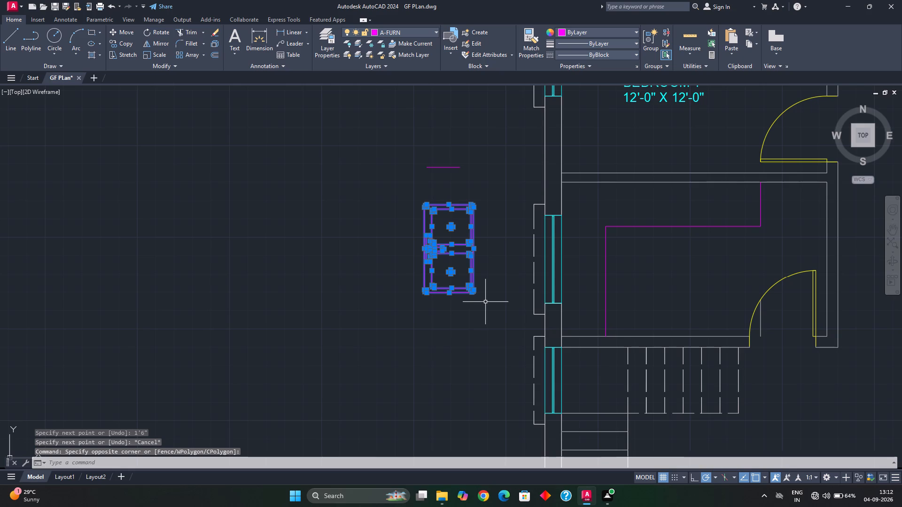
key(s)
key(c)
key(c)
key(c)
key(c)
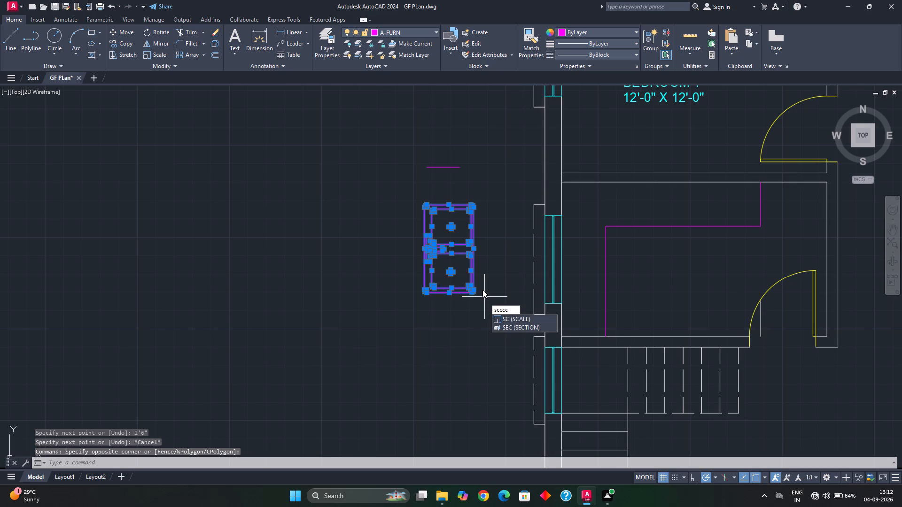
key(BackSpace)
key(BackSpace)
key(BackSpace)
key(space)
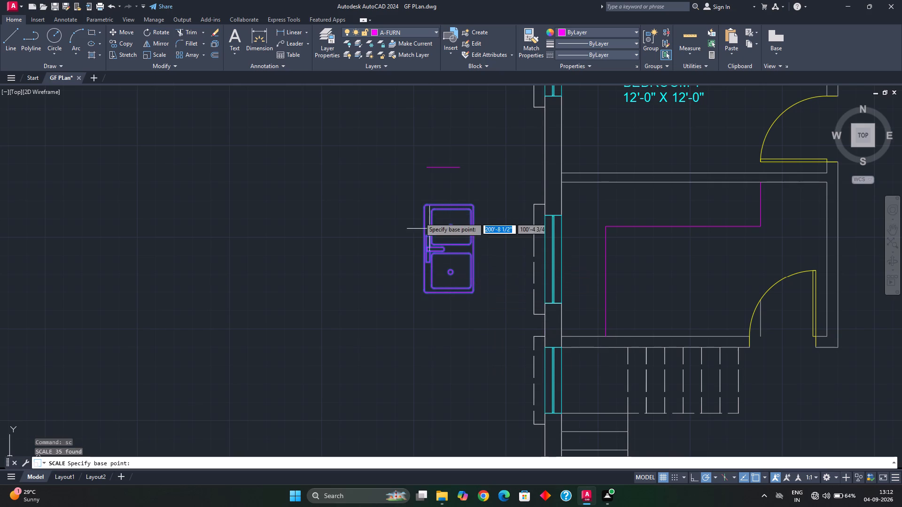
click(426, 168)
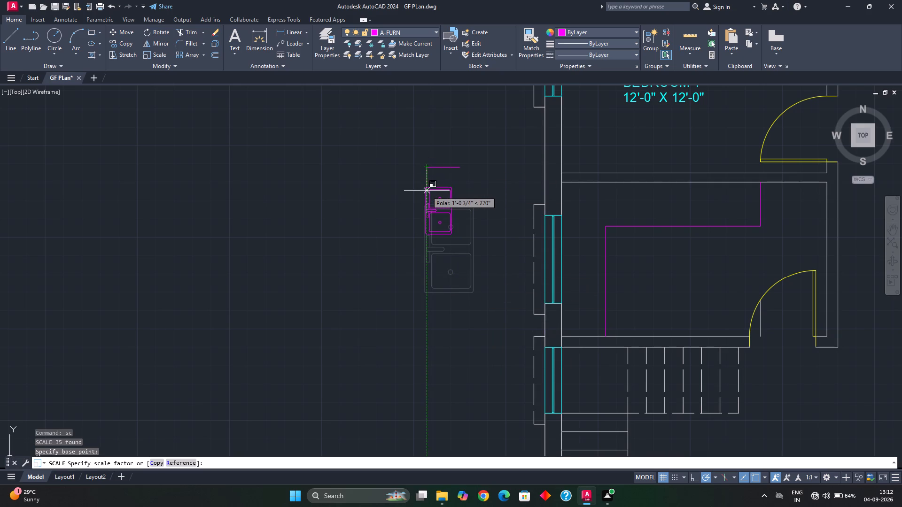
text(r)
key(space)
scroll(429, 198, up, 1)
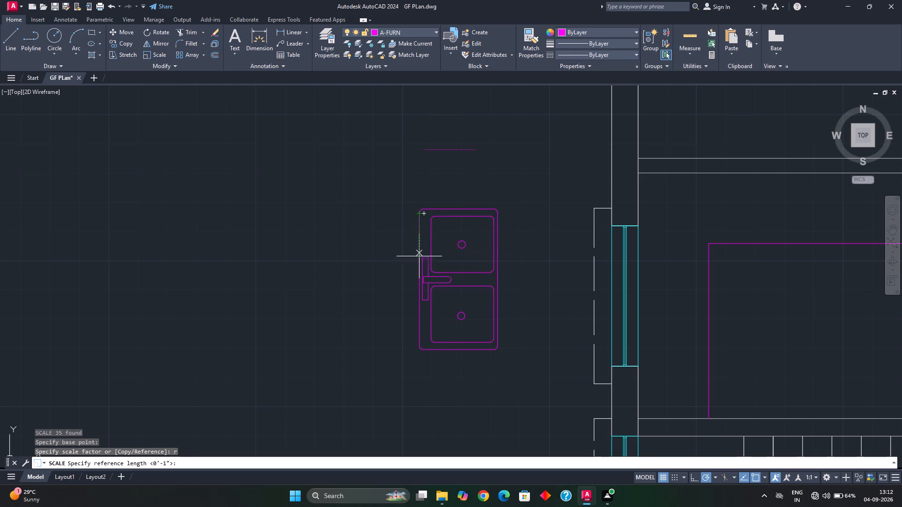
click(420, 215)
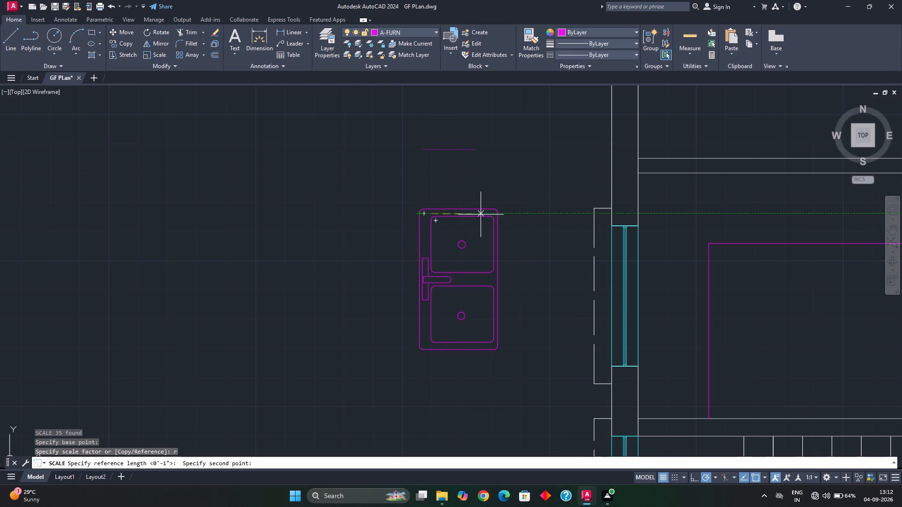
click(498, 213)
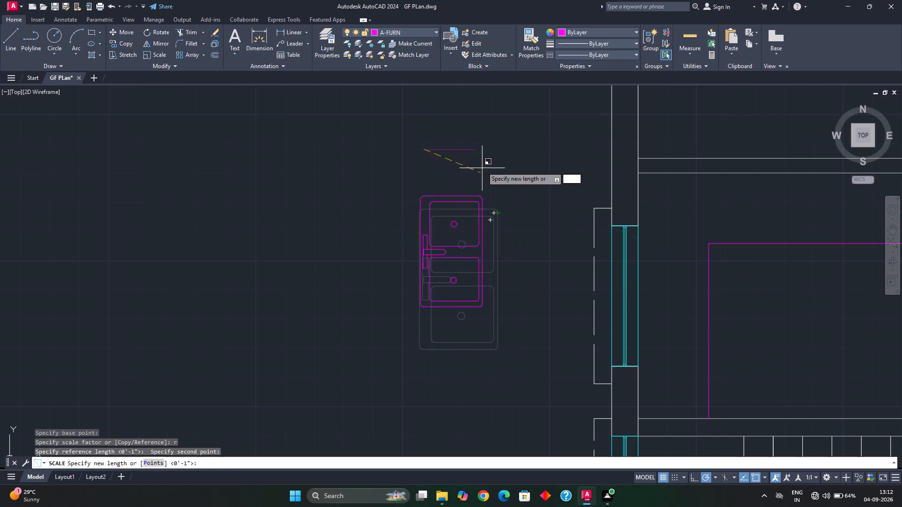
click(477, 154)
key(Escape)
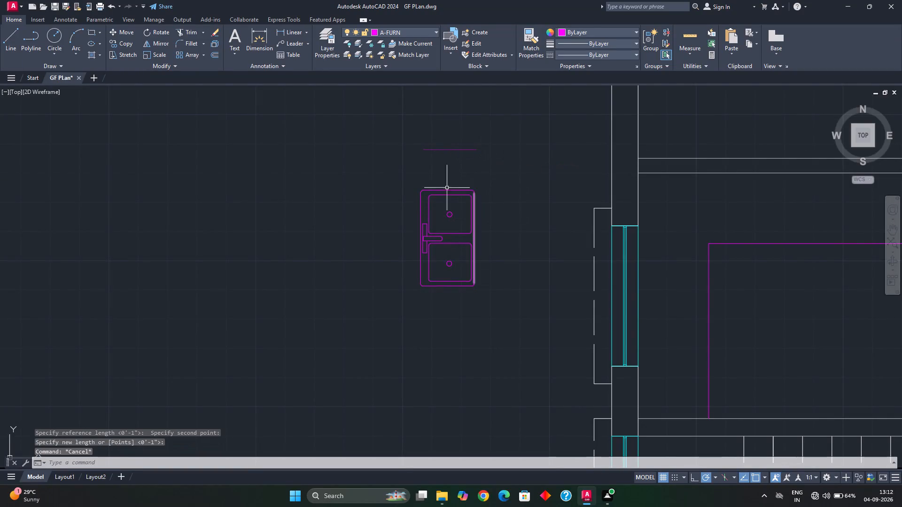
Move the scaled sink by its west edge midpoint to the inner face of the counter room's west window.
click(393, 170)
click(486, 303)
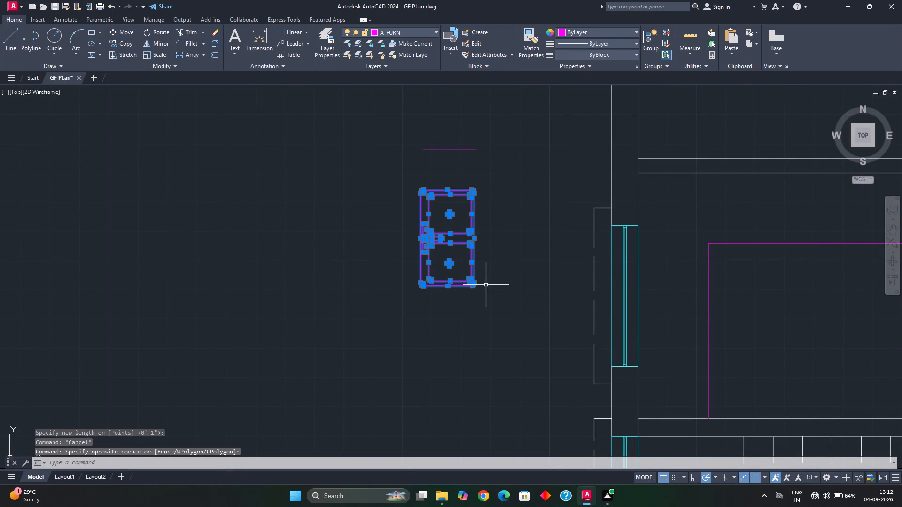
key(m)
key(Return)
click(419, 238)
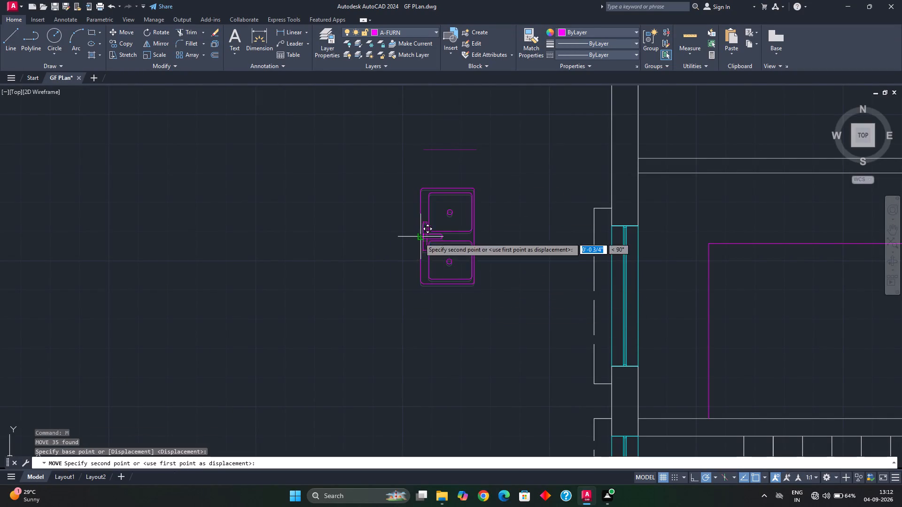
click(636, 296)
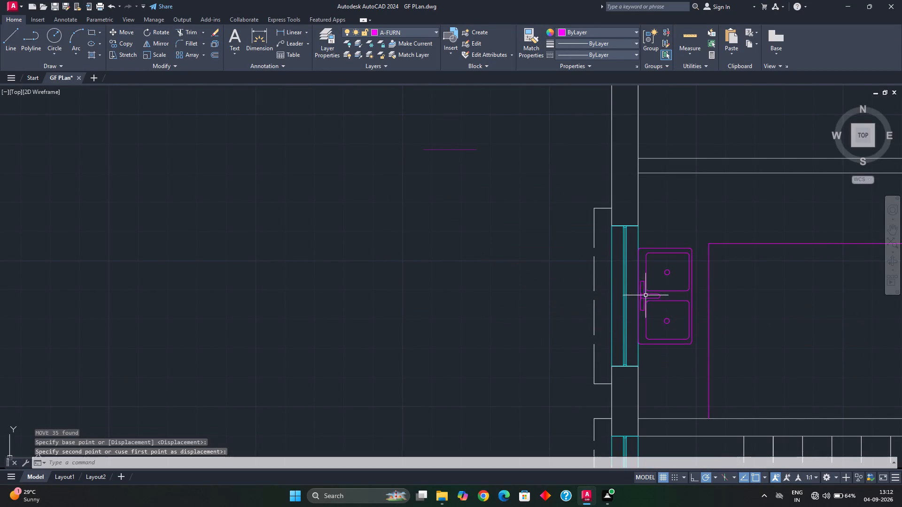
key(Escape)
Erase the 1'6" reference line left in the empty space west of the counter room.
scroll(656, 309, down, 2)
middle_drag(651, 309, 578, 284)
click(501, 226)
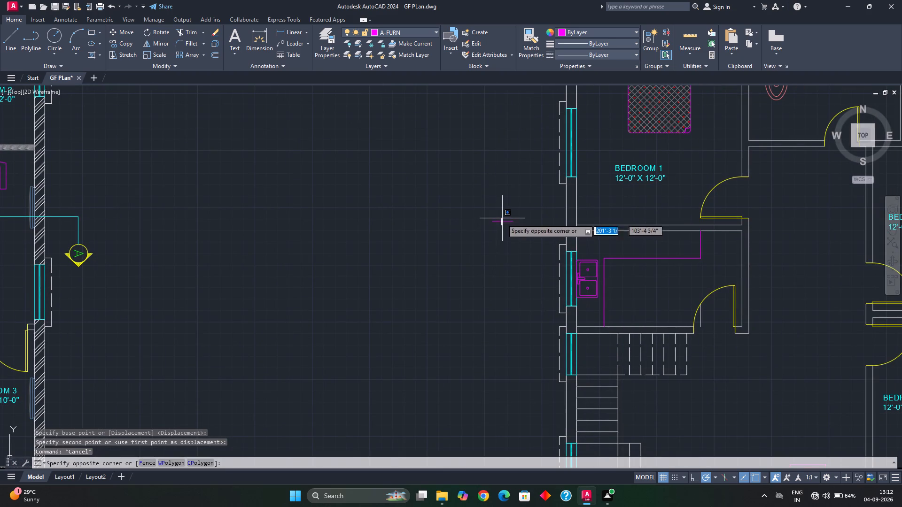
click(502, 218)
click(499, 220)
click(498, 237)
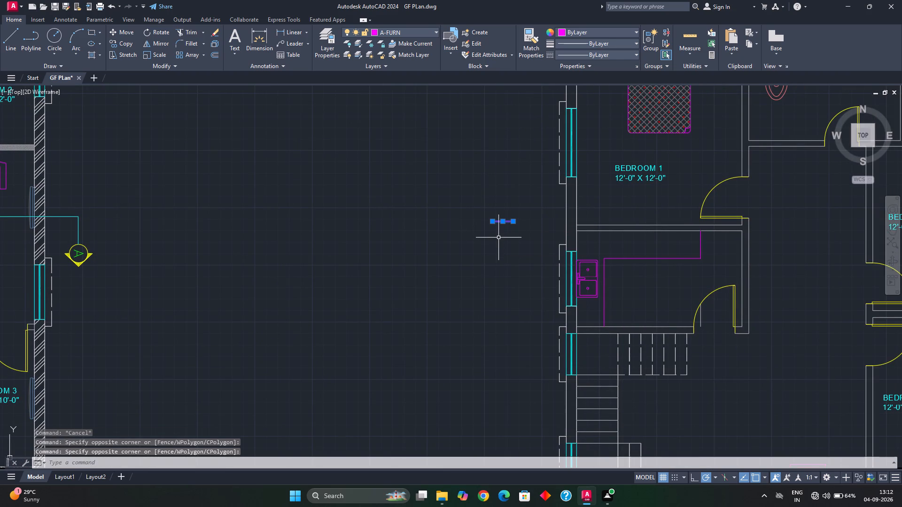
key(Delete)
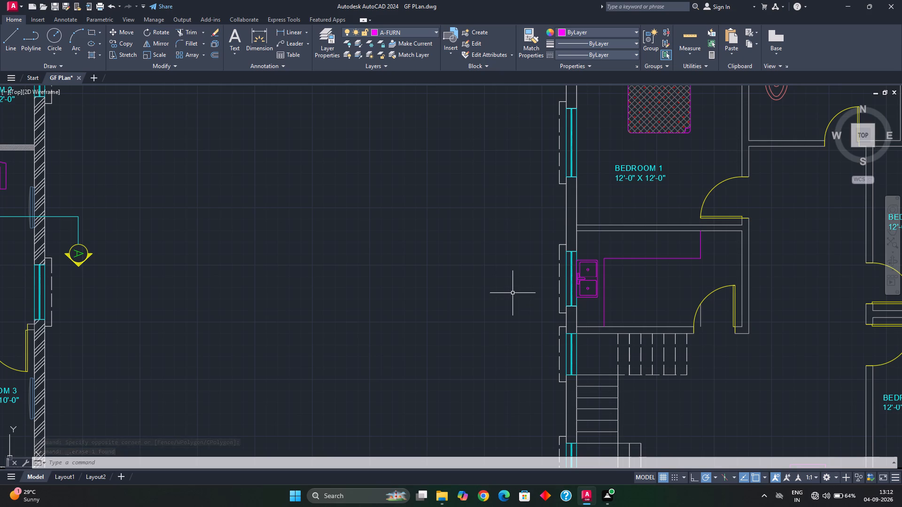
Move the double sink from the west window to the open floor in the middle of the counter room.
middle_drag(569, 346, 526, 286)
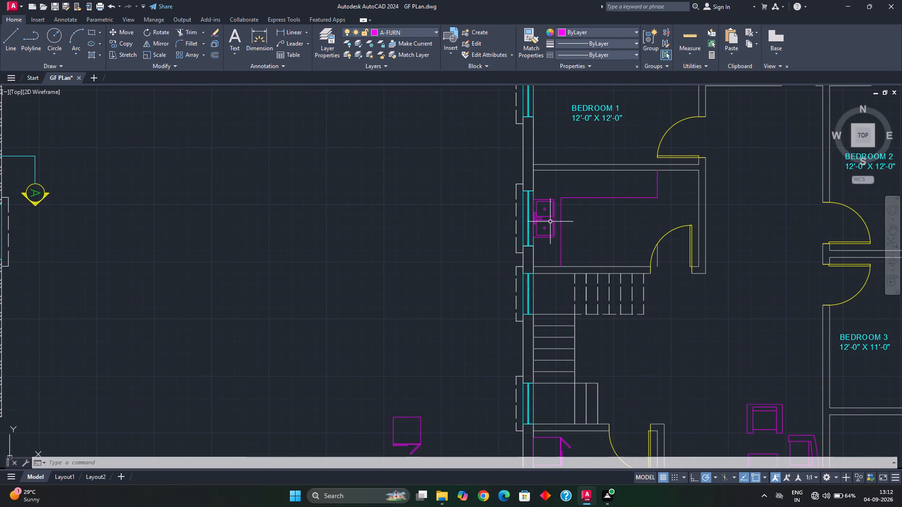
scroll(525, 200, up, 3)
click(543, 186)
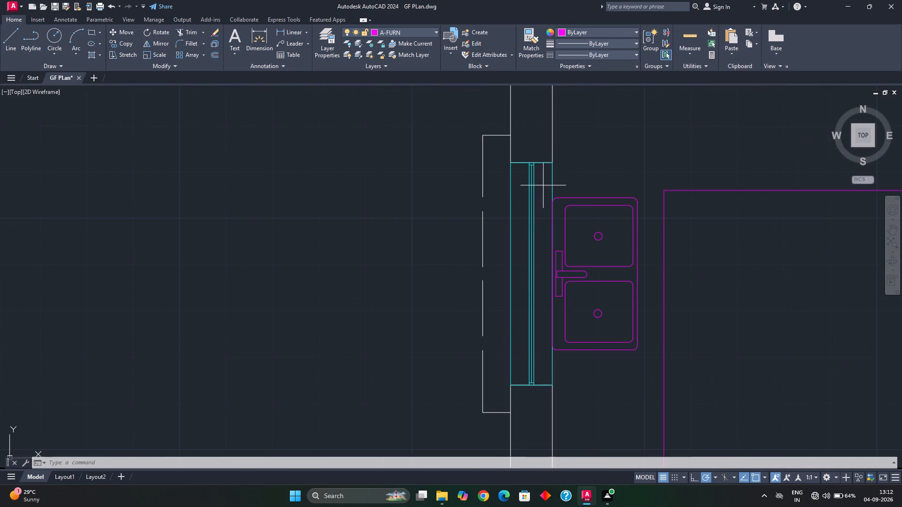
click(648, 364)
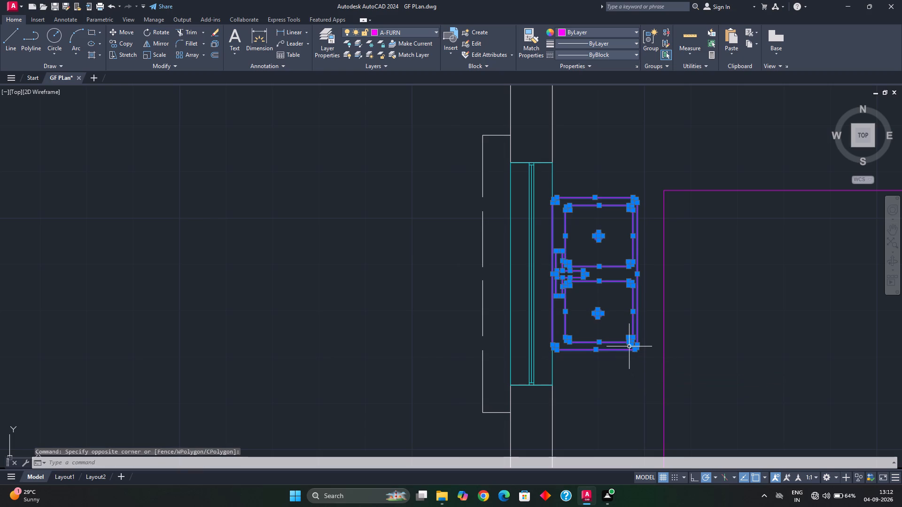
key(m)
key(Return)
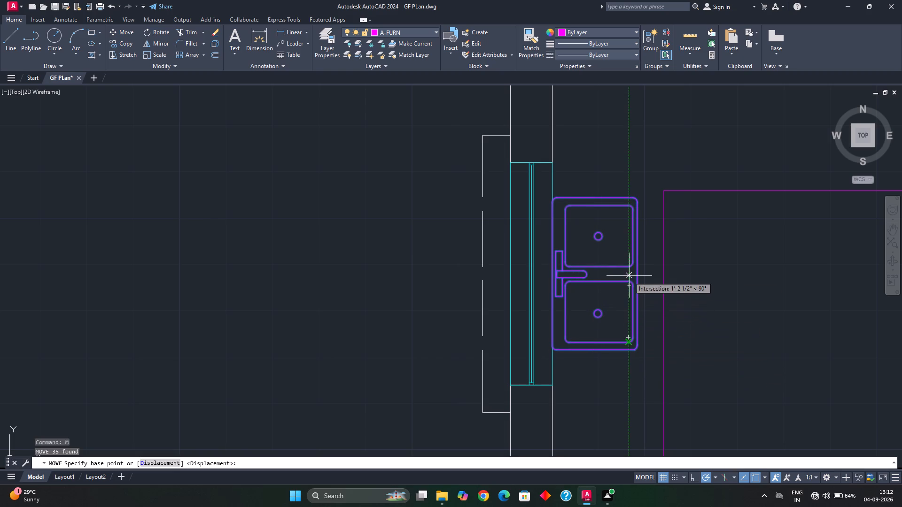
click(629, 277)
scroll(779, 323, down, 1)
middle_drag(779, 322, 649, 282)
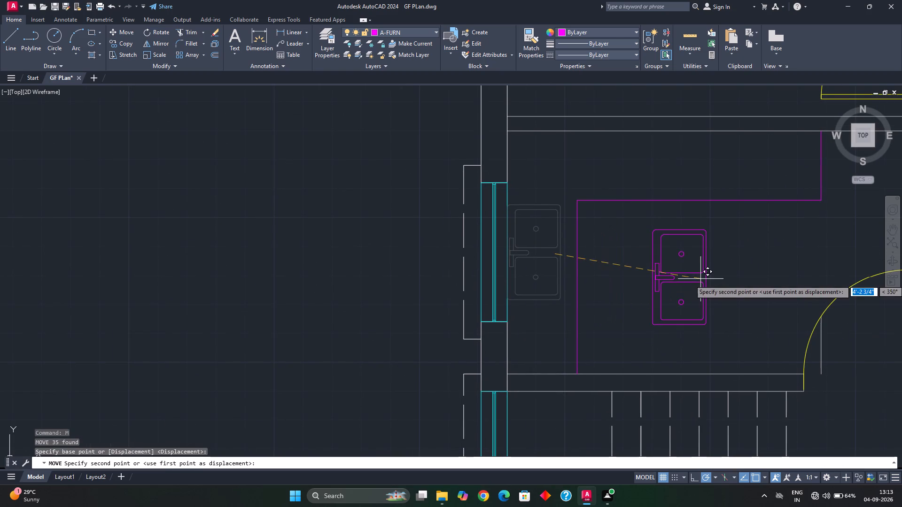
click(700, 279)
Rotate the double sink 270° about its west edge midpoint so its faucet side faces north.
click(641, 219)
click(737, 355)
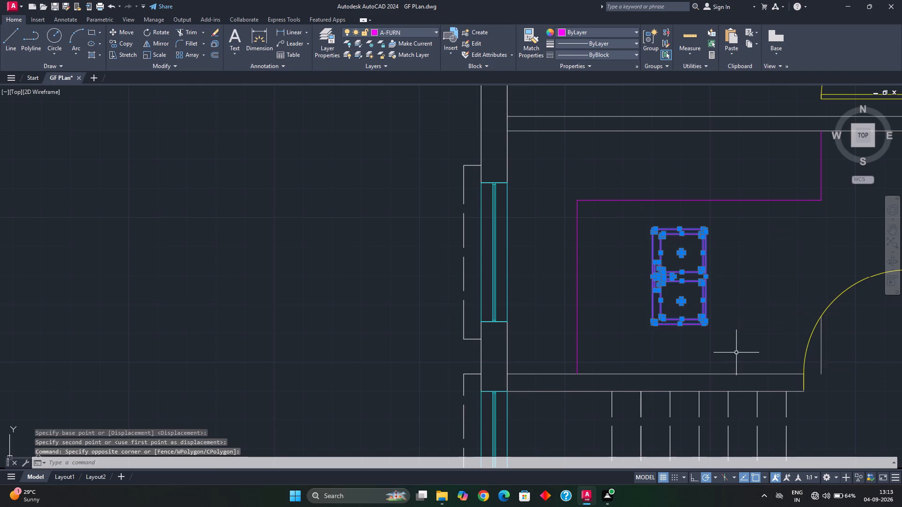
key(r)
key(o)
key(Return)
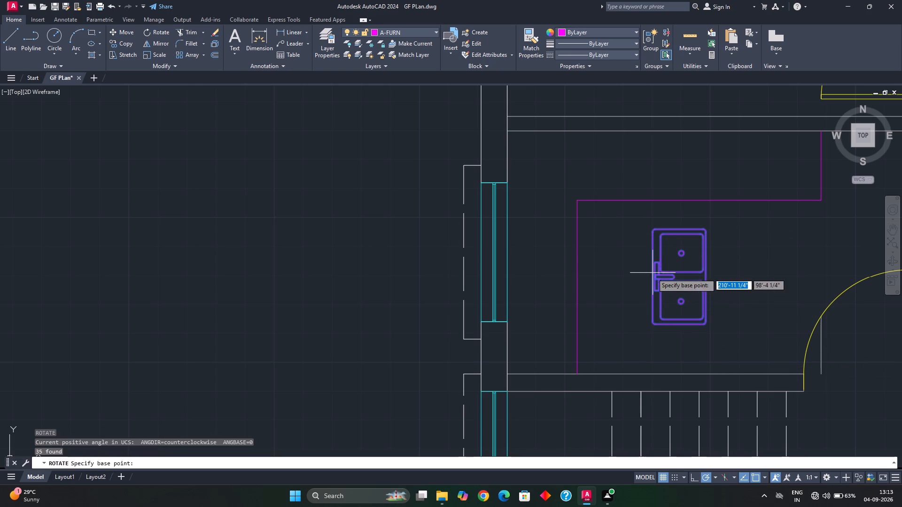
click(651, 277)
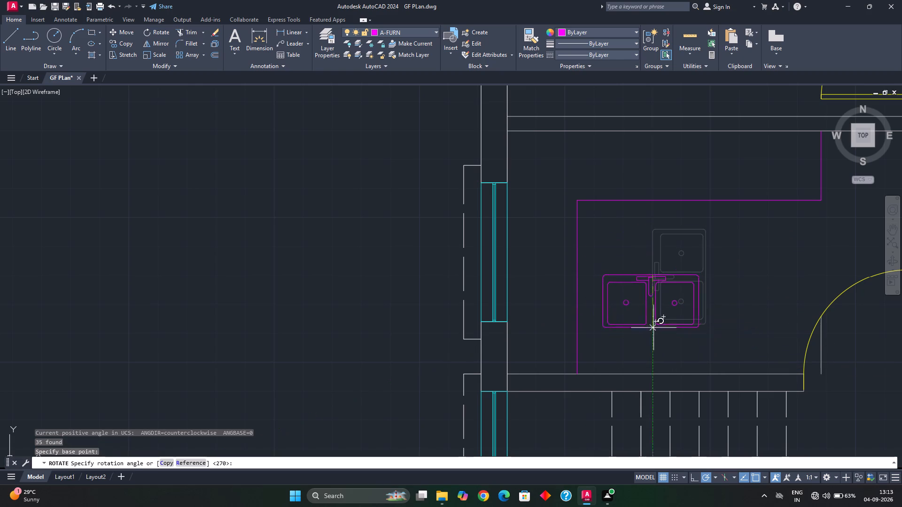
click(654, 361)
Move the rotated sink by its north edge midpoint onto the north counter, just south of the wall below Bedroom 1.
click(592, 266)
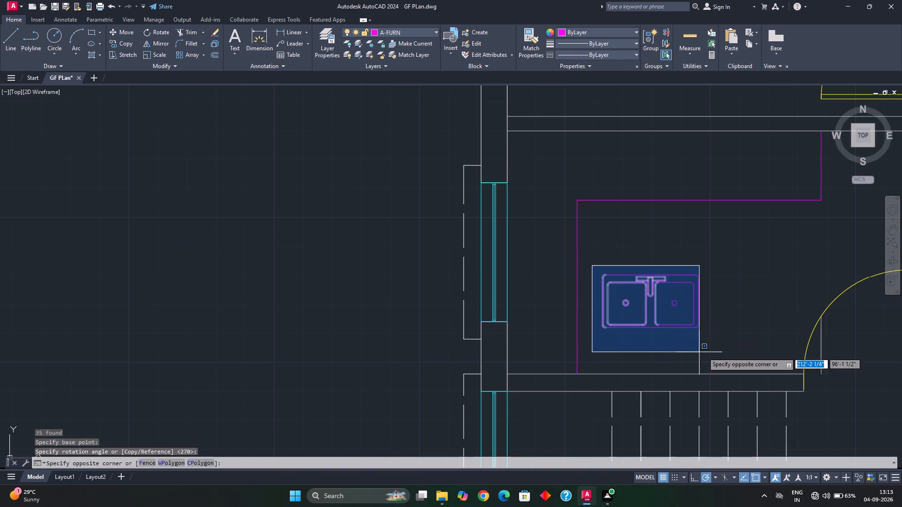
click(716, 349)
key(m)
key(Return)
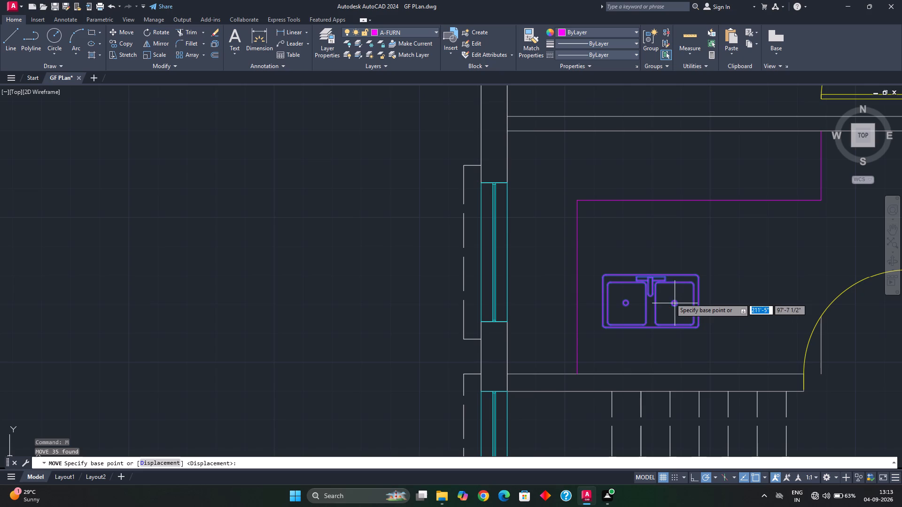
click(649, 277)
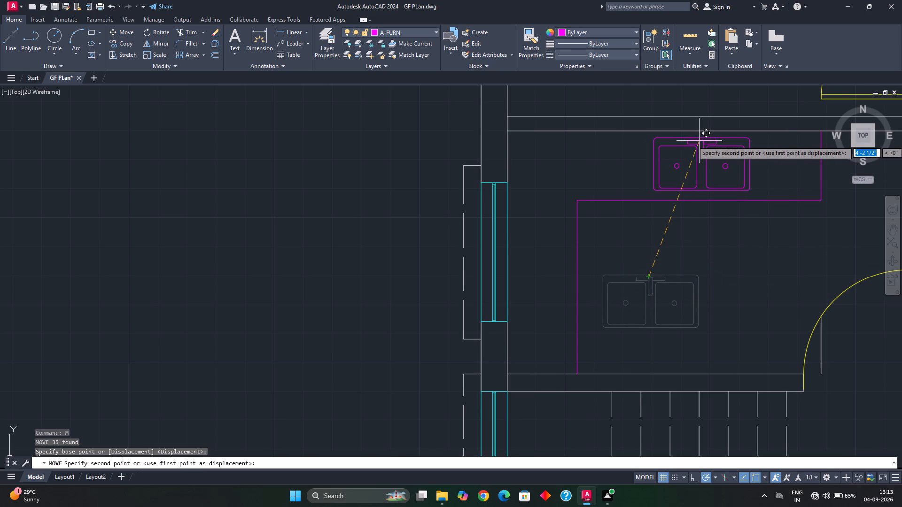
click(699, 138)
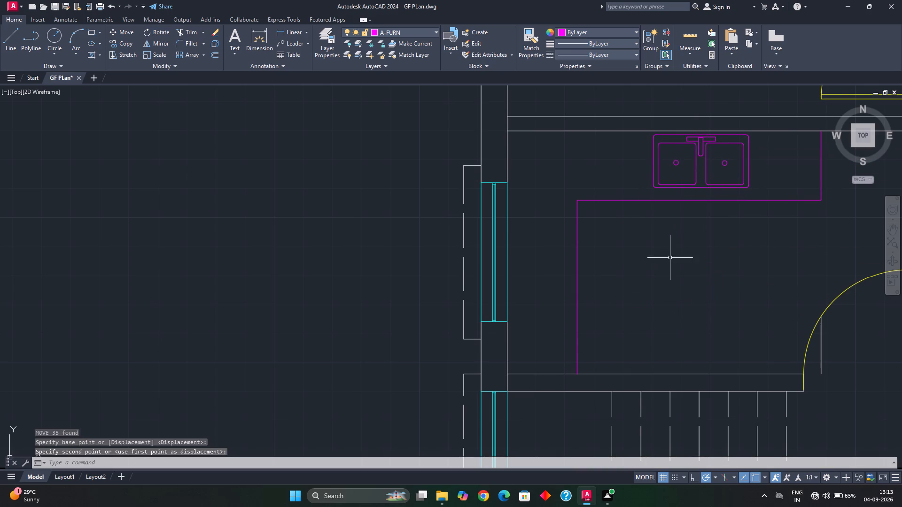
Copy the kitchen's four-burner stove by its south edge midpoint to the empty space west of the counter room.
scroll(668, 261, down, 2)
middle_drag(667, 260, 652, 170)
middle_drag(660, 292, 629, 167)
middle_drag(641, 307, 620, 211)
scroll(617, 324, up, 2)
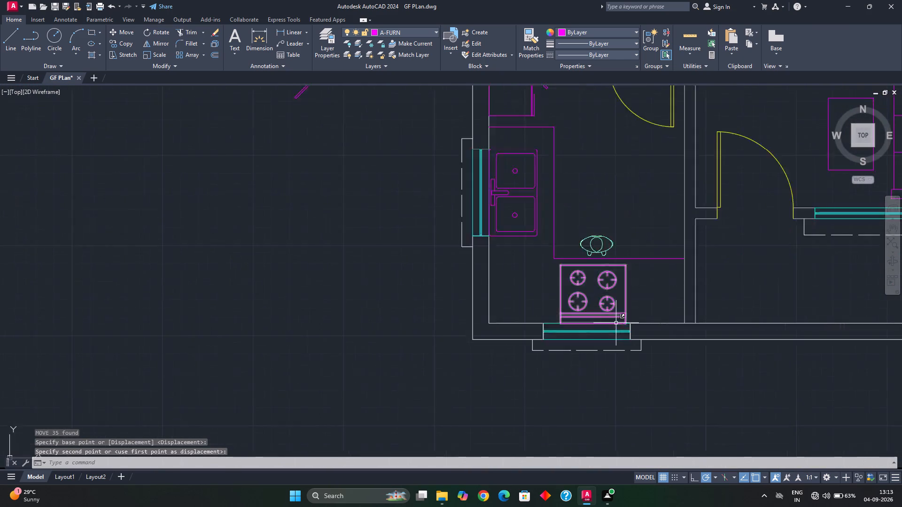
scroll(616, 324, up, 1)
click(465, 161)
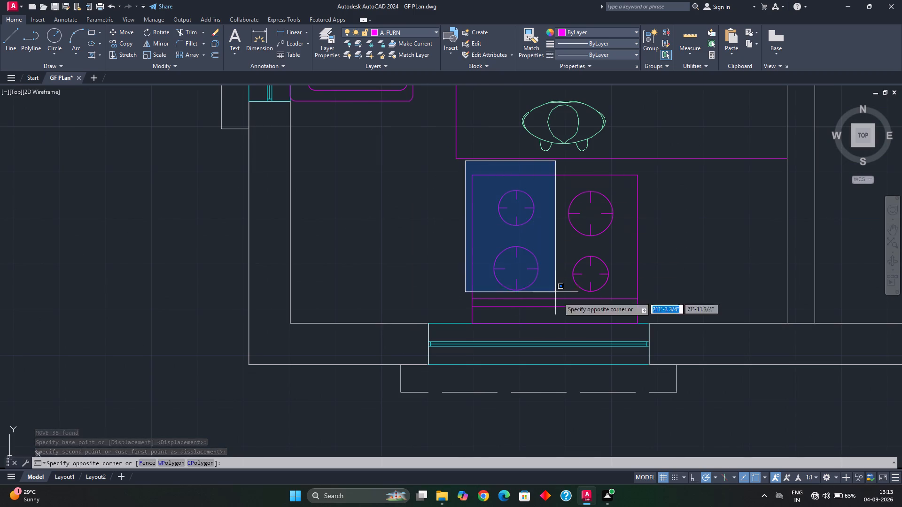
click(649, 333)
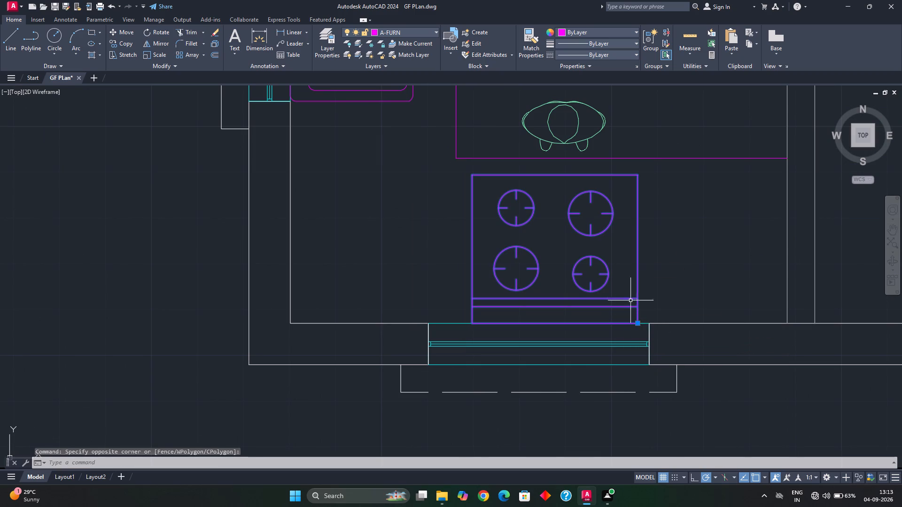
text(co)
key(p)
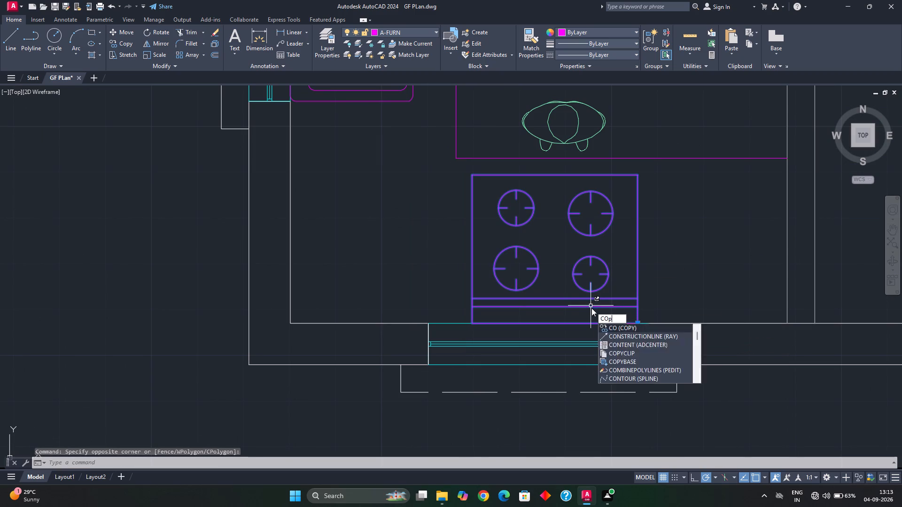
key(Return)
click(559, 323)
scroll(444, 241, down, 3)
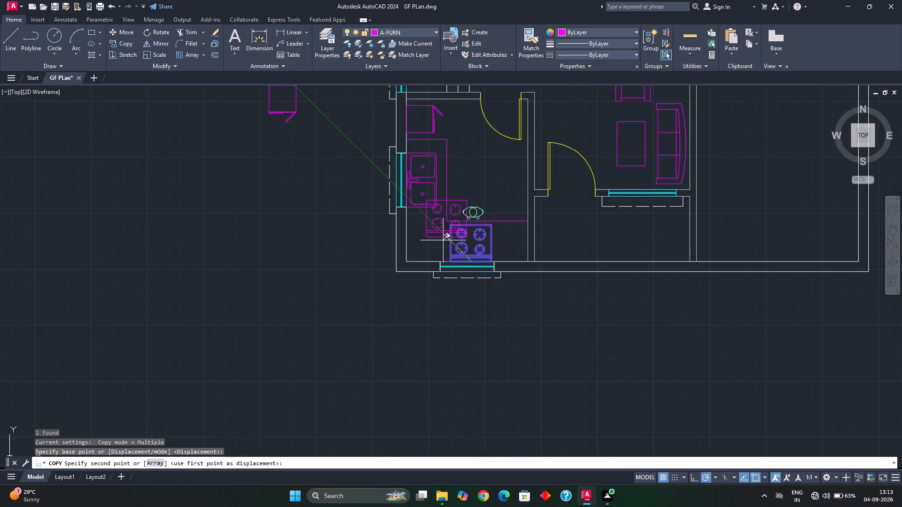
middle_drag(447, 249, 548, 358)
scroll(499, 242, down, 1)
middle_drag(502, 246, 562, 371)
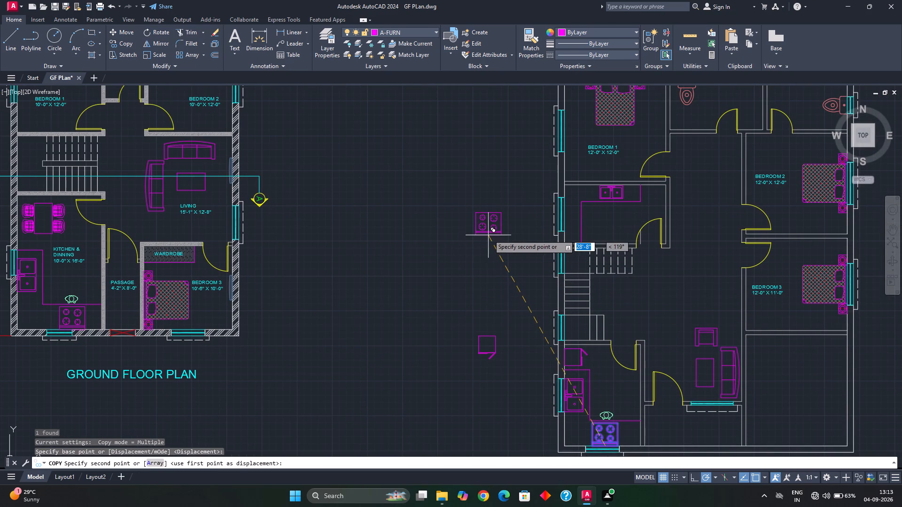
click(489, 235)
key(Escape)
Rotate the copied stove 270° about its southeast corner so its back strip faces west.
click(459, 209)
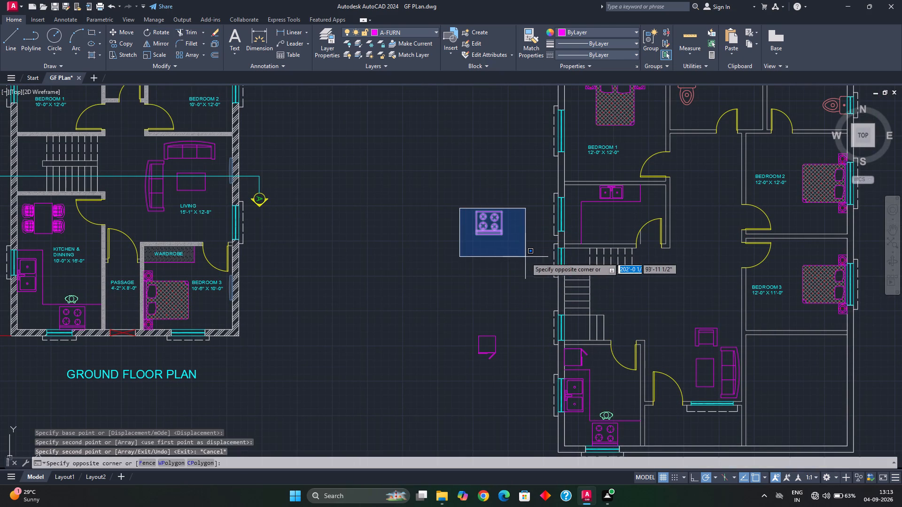
click(526, 257)
text(ro)
key(Return)
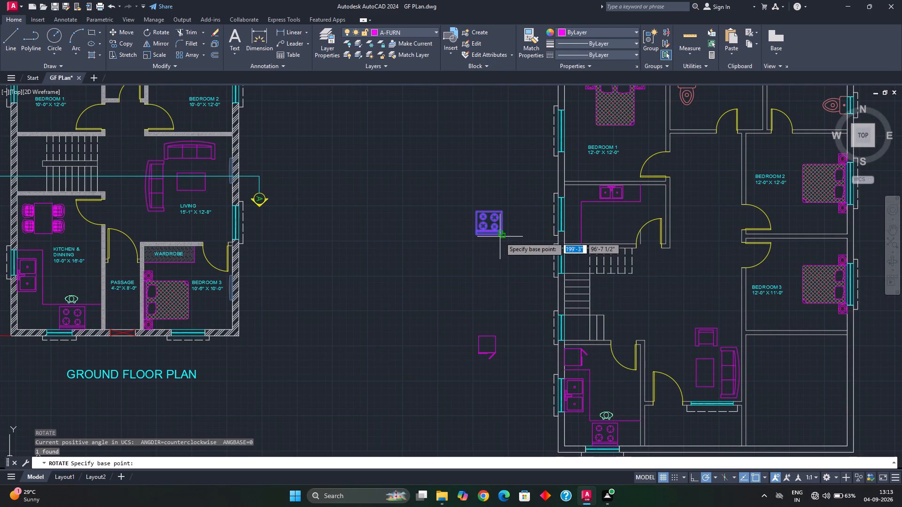
click(501, 238)
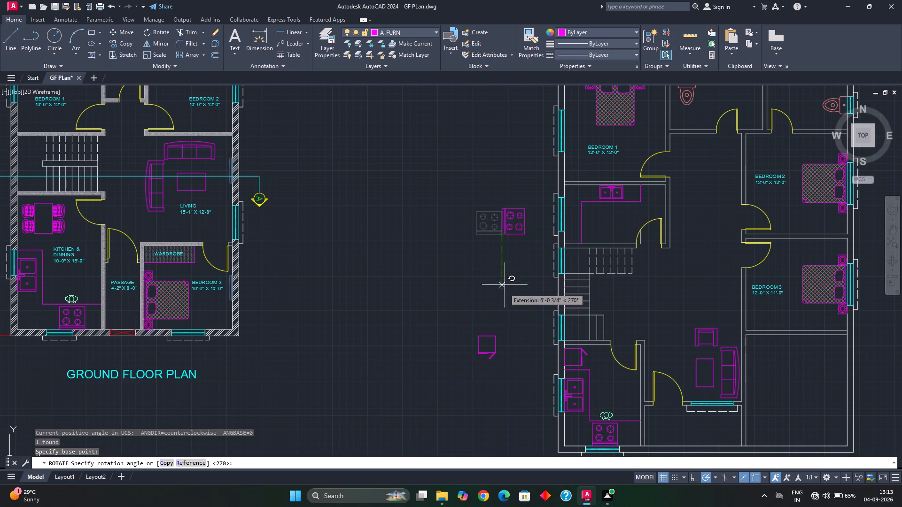
click(505, 292)
Draw a 1'6" horizontal reference line just north of the copied stove.
scroll(505, 206, up, 2)
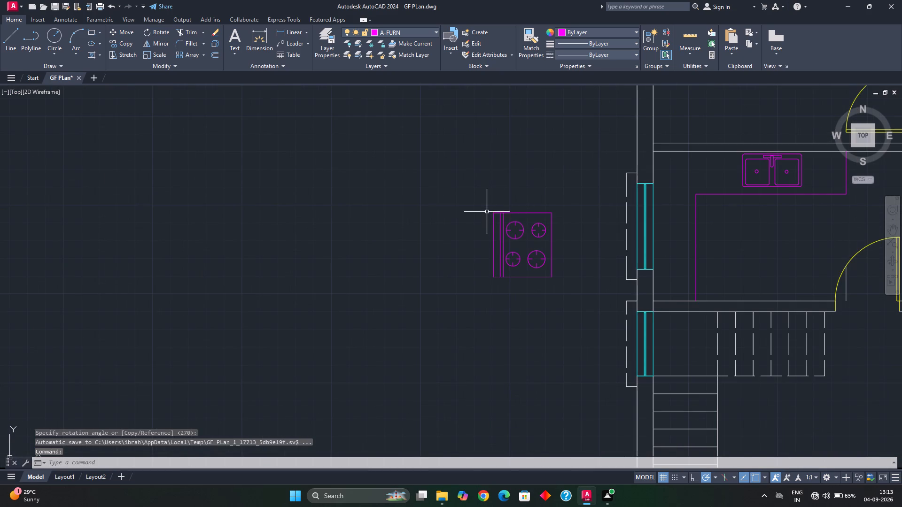
key(l)
key(Return)
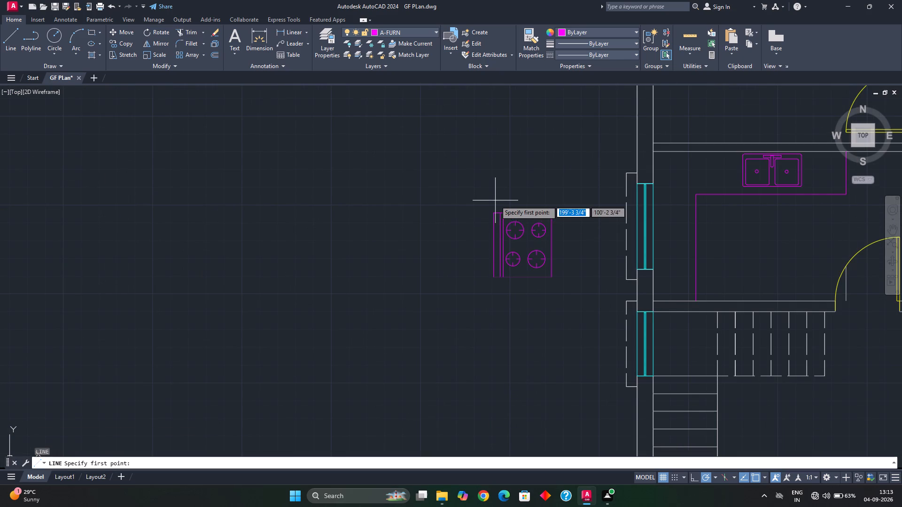
click(496, 193)
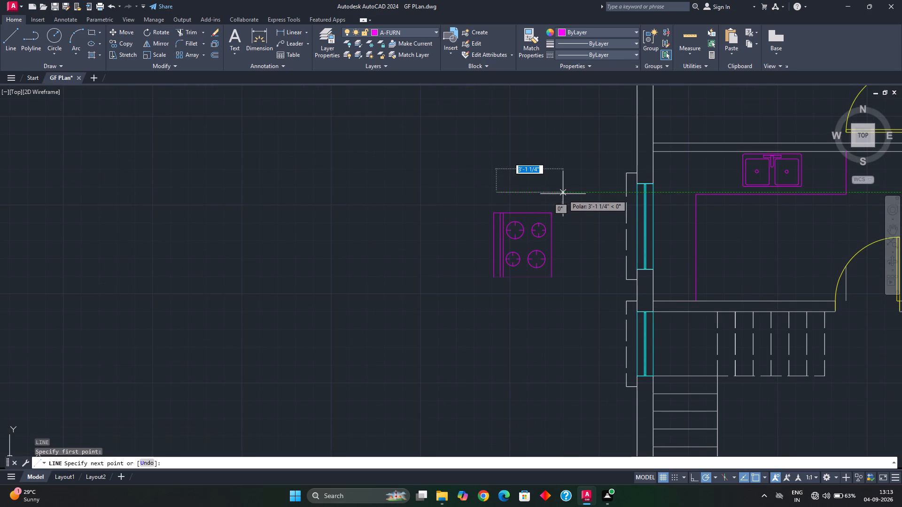
text(1'6")
key(Return)
key(Escape)
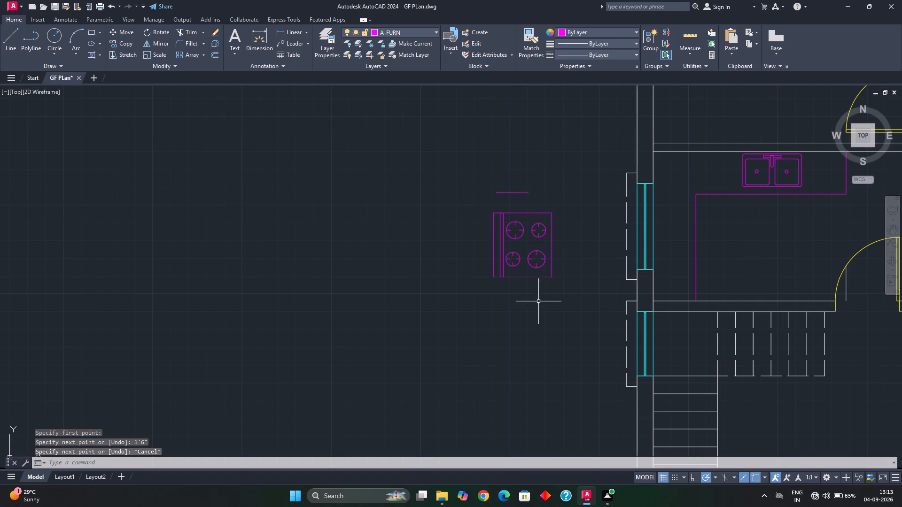
key(Escape)
Scale the copied stove by reference from the 1'6" line's west end, matching its north edge to the line's length.
click(487, 207)
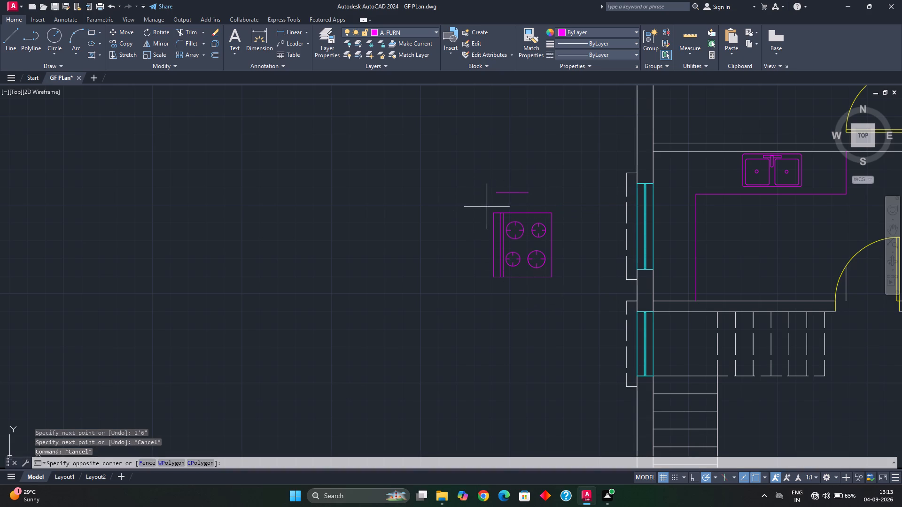
click(568, 292)
key(s)
key(c)
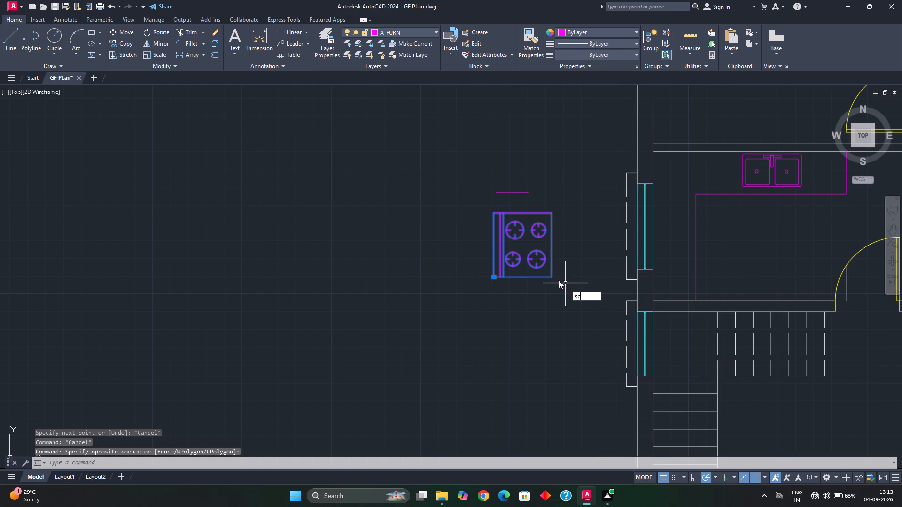
key(space)
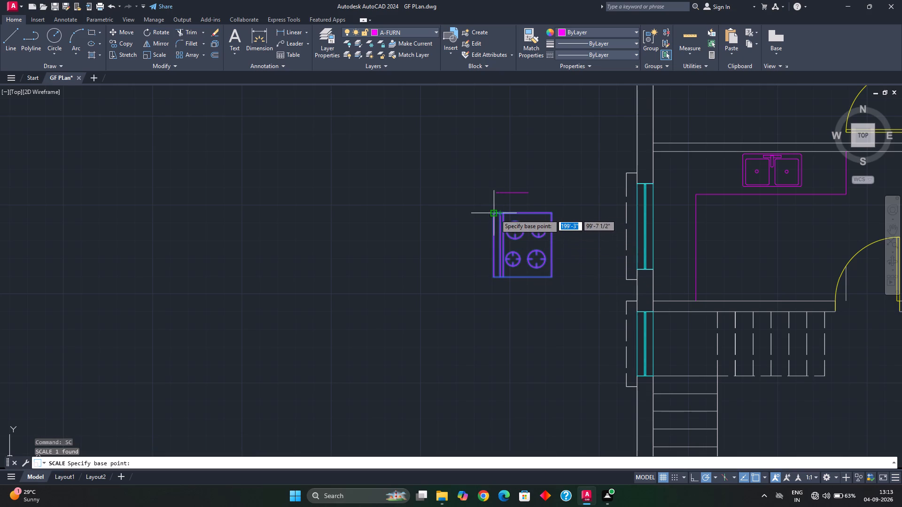
scroll(495, 214, up, 2)
click(493, 161)
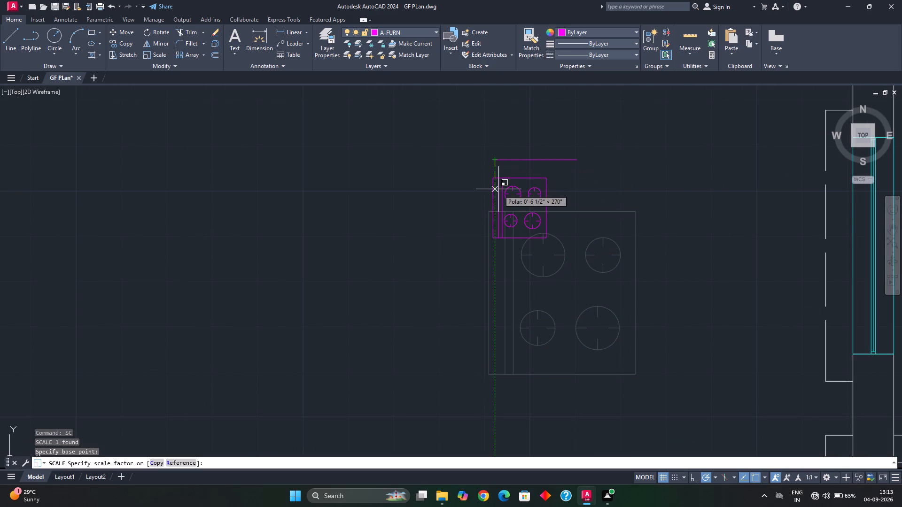
key(r)
key(space)
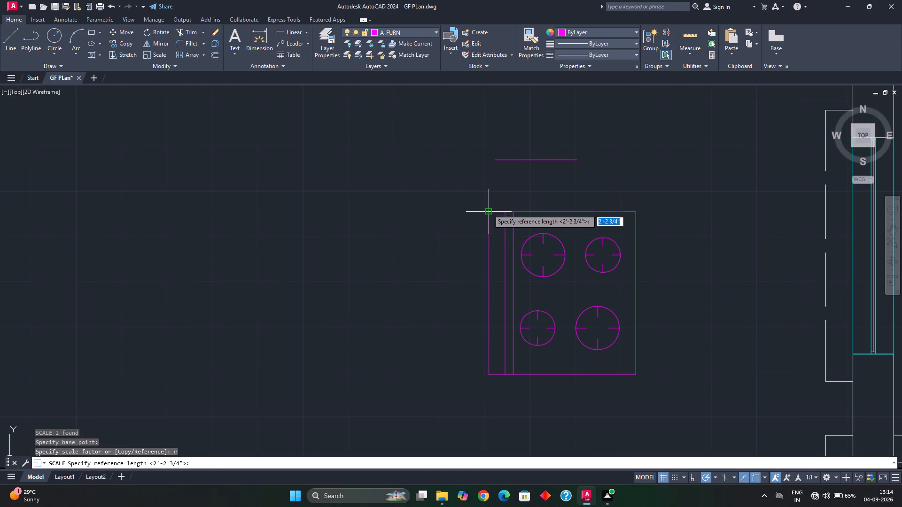
click(488, 209)
click(636, 212)
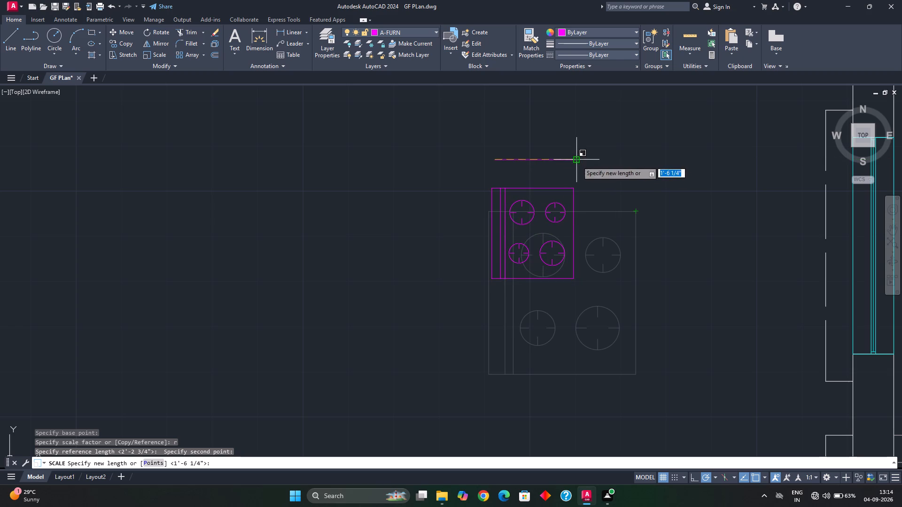
click(577, 161)
key(Escape)
Move the resized stove by its west edge midpoint to the window wall's inner face, onto the west counter north of the staircase.
click(481, 175)
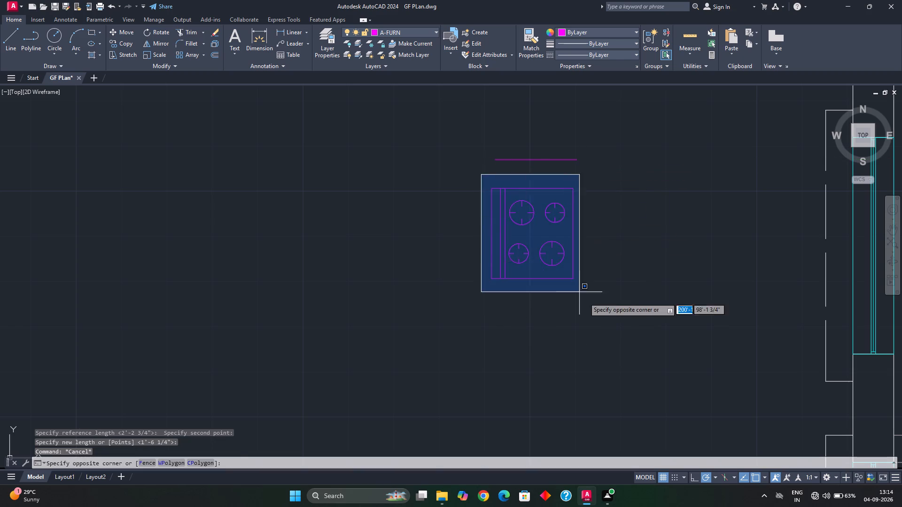
click(595, 302)
key(m)
key(Return)
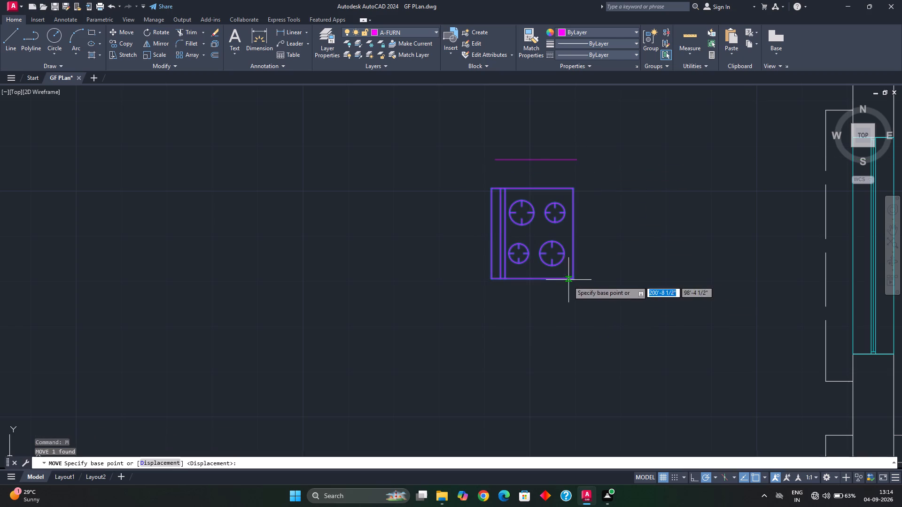
scroll(560, 299, down, 1)
click(517, 257)
middle_drag(753, 300, 668, 298)
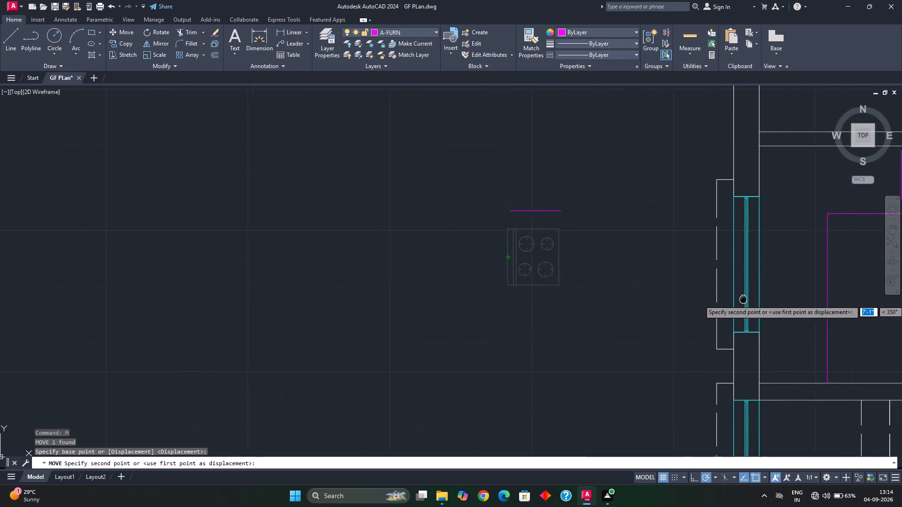
middle_drag(668, 298, 559, 286)
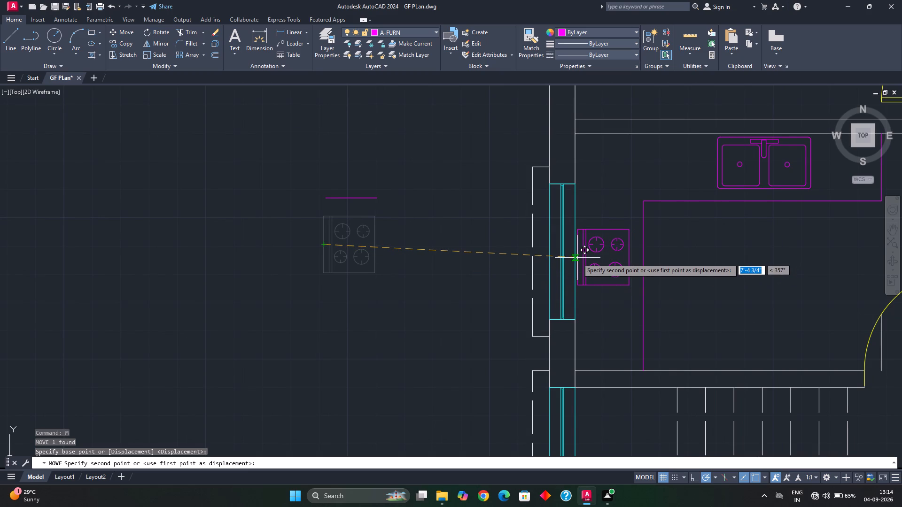
click(579, 260)
key(Escape)
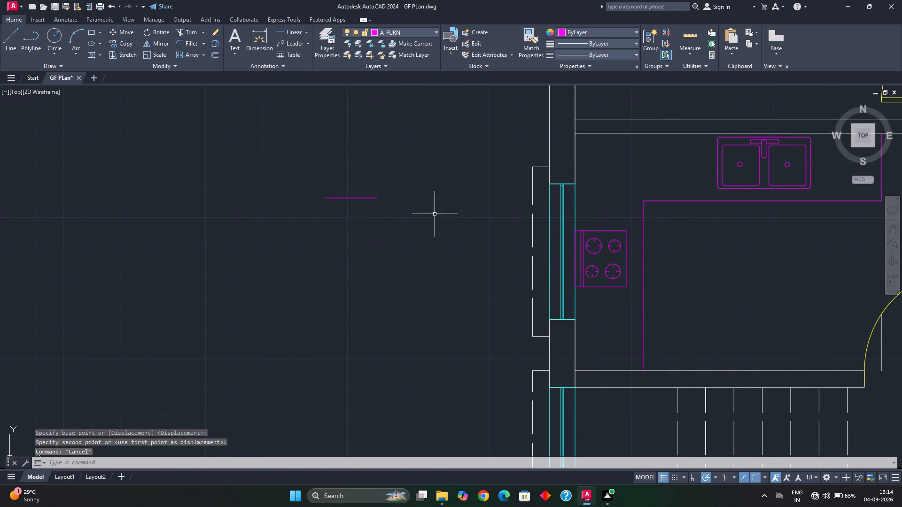
Erase the 1'6" reference line in the empty space west of the plan.
drag(392, 175, 387, 176)
click(347, 223)
key(Delete)
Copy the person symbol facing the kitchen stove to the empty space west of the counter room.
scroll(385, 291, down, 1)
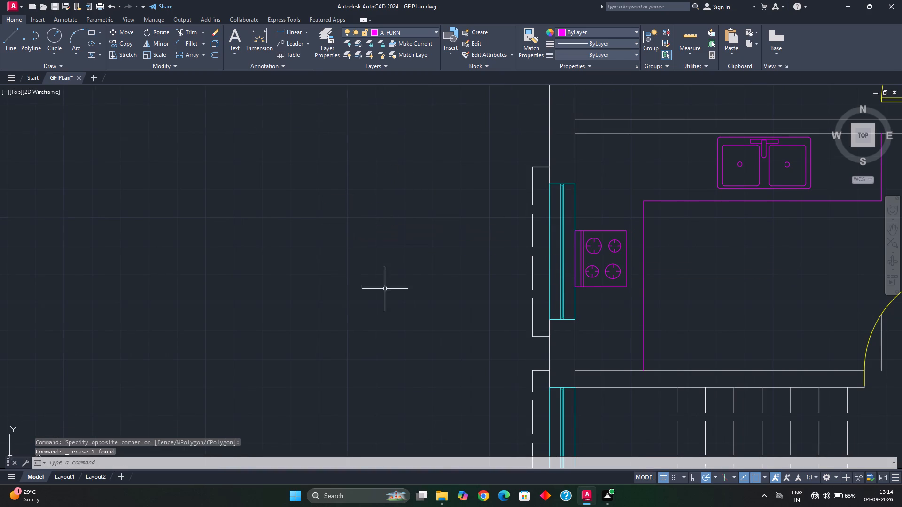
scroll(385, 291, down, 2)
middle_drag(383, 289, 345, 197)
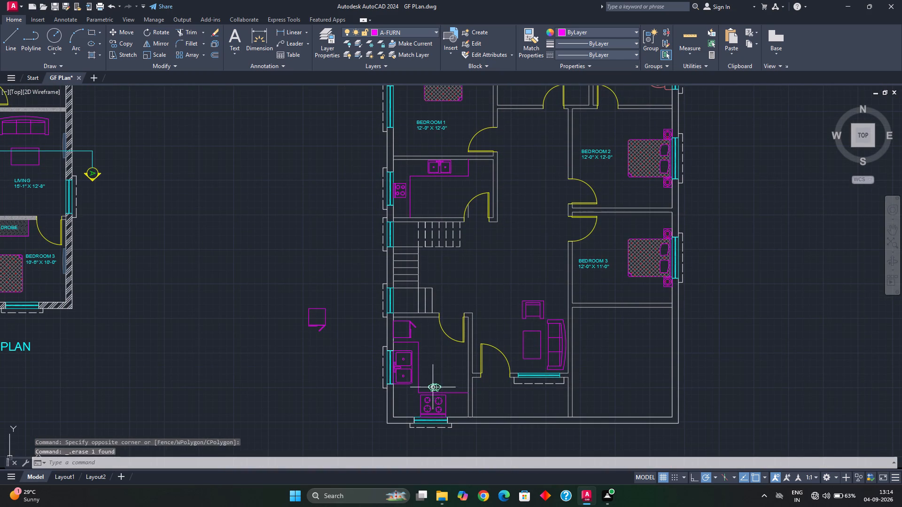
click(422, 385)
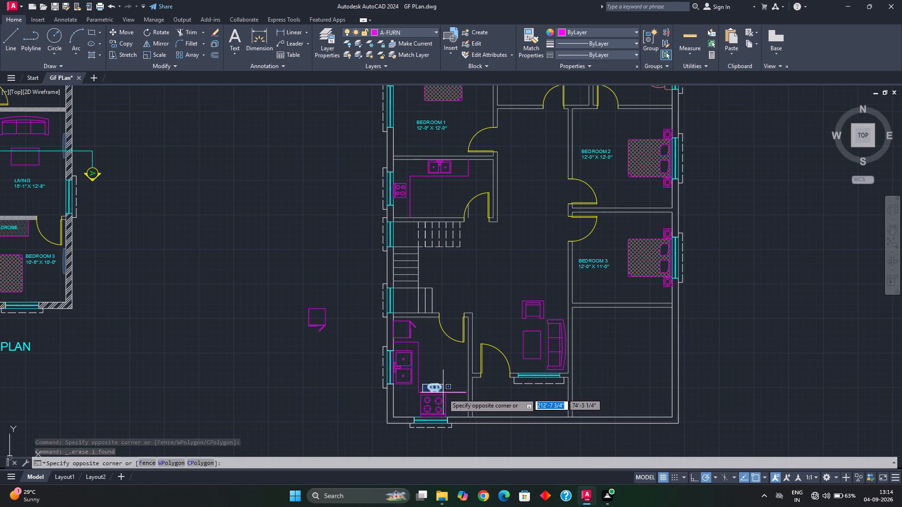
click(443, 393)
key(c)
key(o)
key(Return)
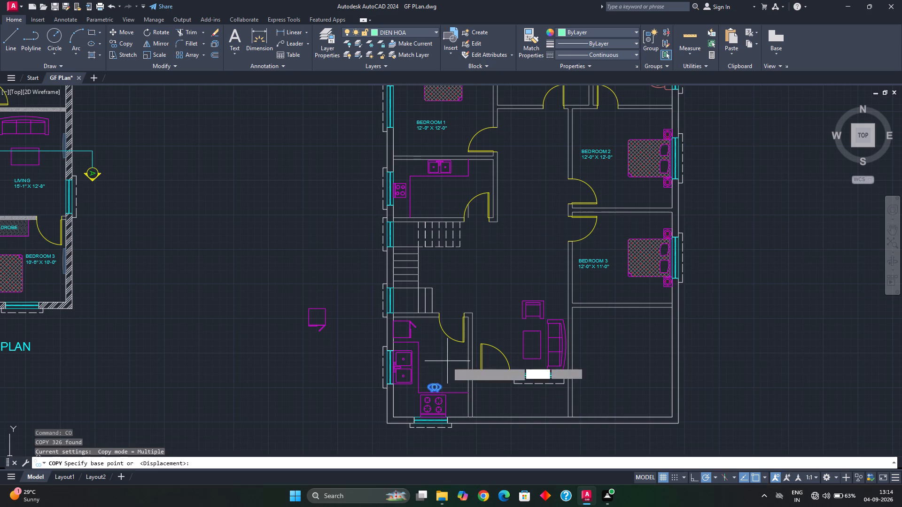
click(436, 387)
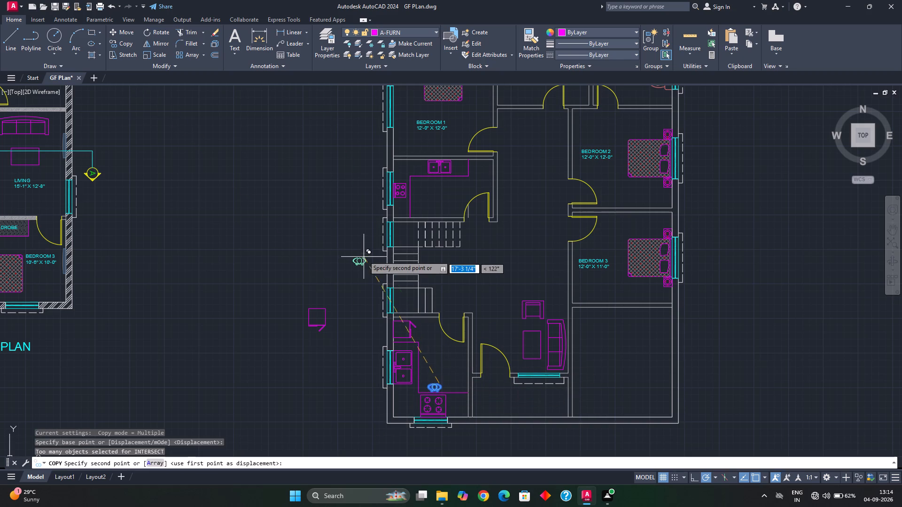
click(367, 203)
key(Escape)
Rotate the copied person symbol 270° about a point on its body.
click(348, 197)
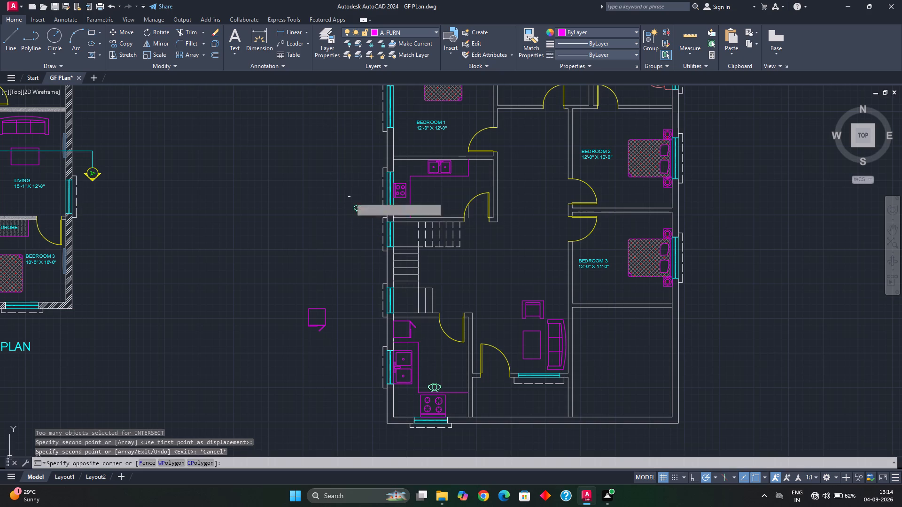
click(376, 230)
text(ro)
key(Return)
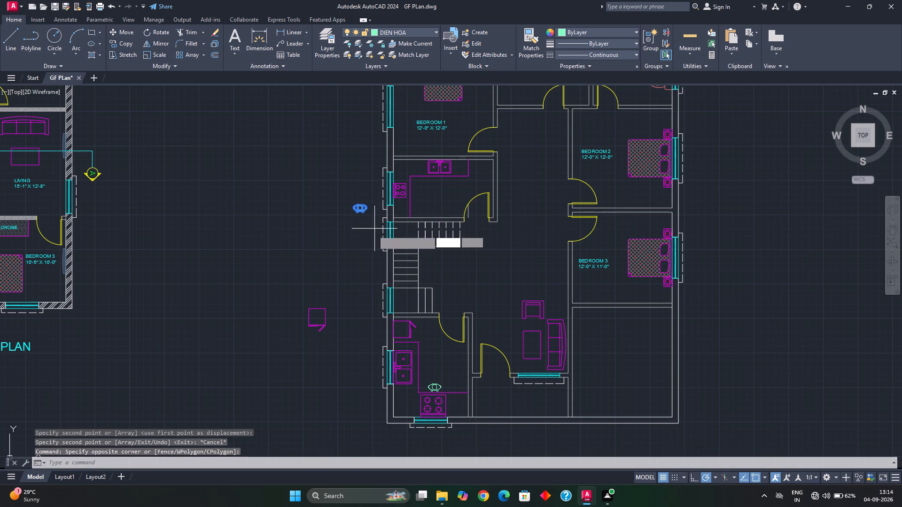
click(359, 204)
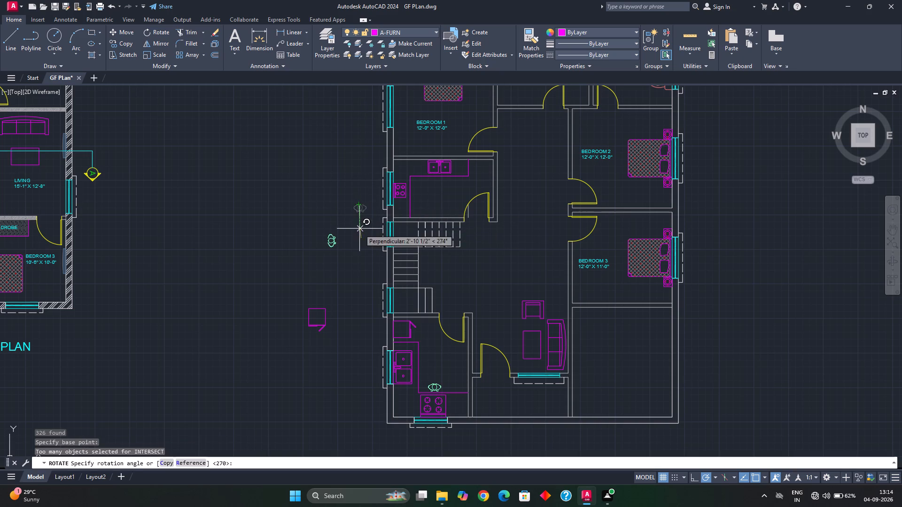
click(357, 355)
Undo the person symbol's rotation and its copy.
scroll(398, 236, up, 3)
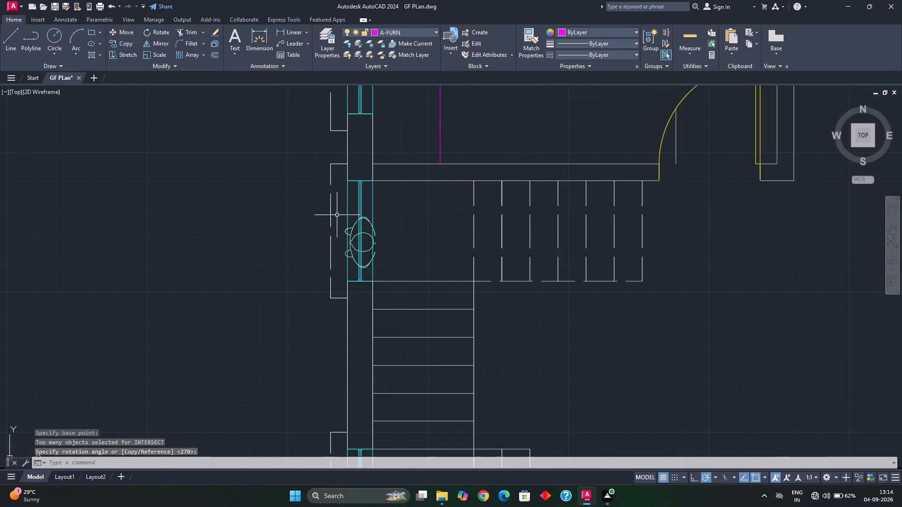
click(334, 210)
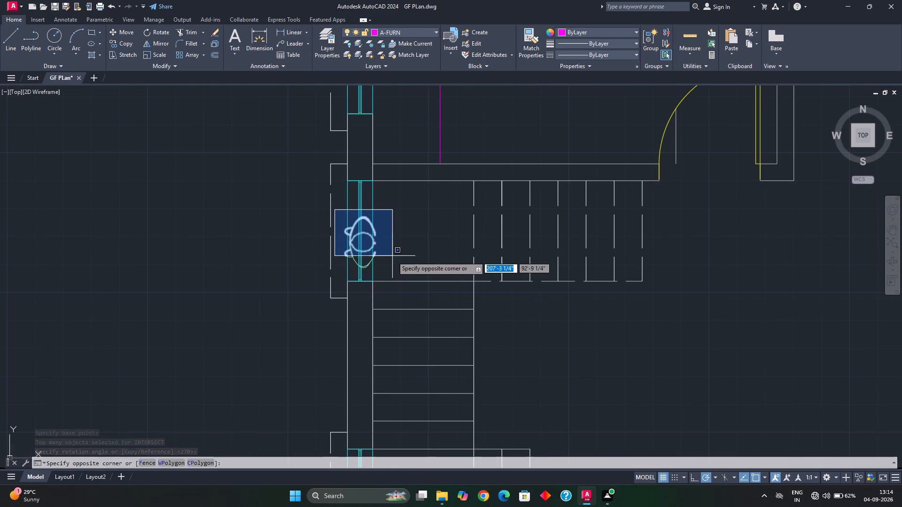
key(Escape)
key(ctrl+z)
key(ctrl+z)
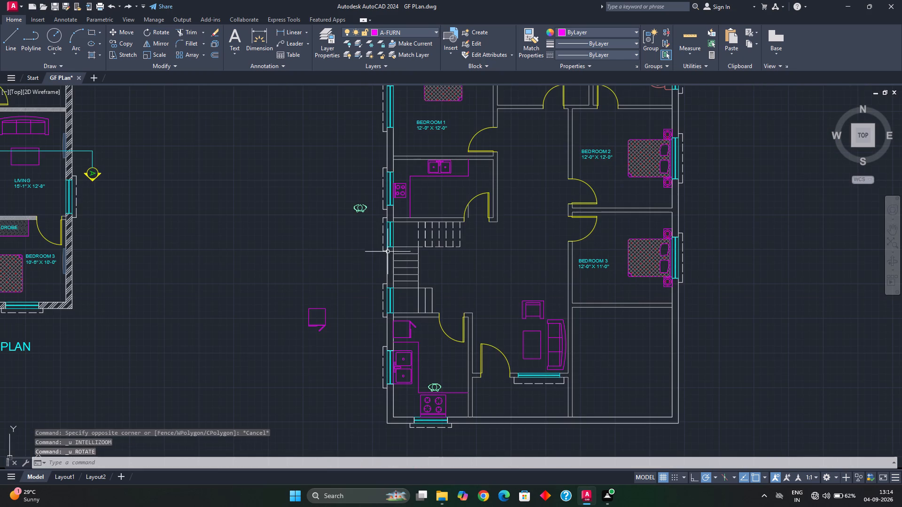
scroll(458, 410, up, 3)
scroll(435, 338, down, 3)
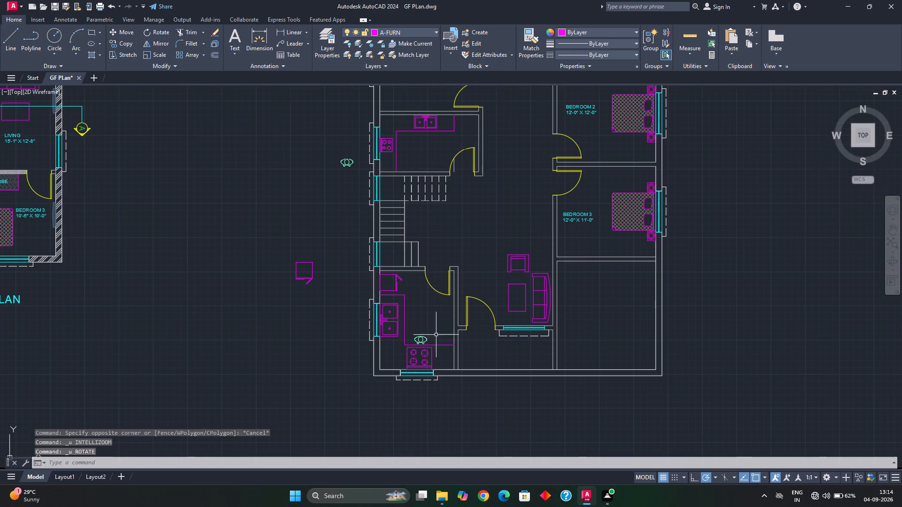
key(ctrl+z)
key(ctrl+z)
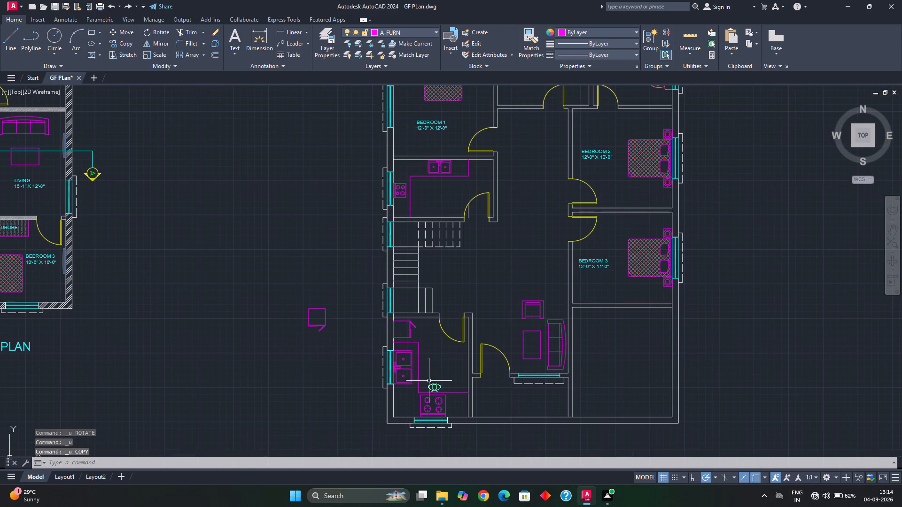
Copy the kitchen's person symbol by its east hand tip to the empty space west of the staircase.
scroll(430, 383, up, 4)
middle_drag(425, 389, 405, 234)
click(367, 207)
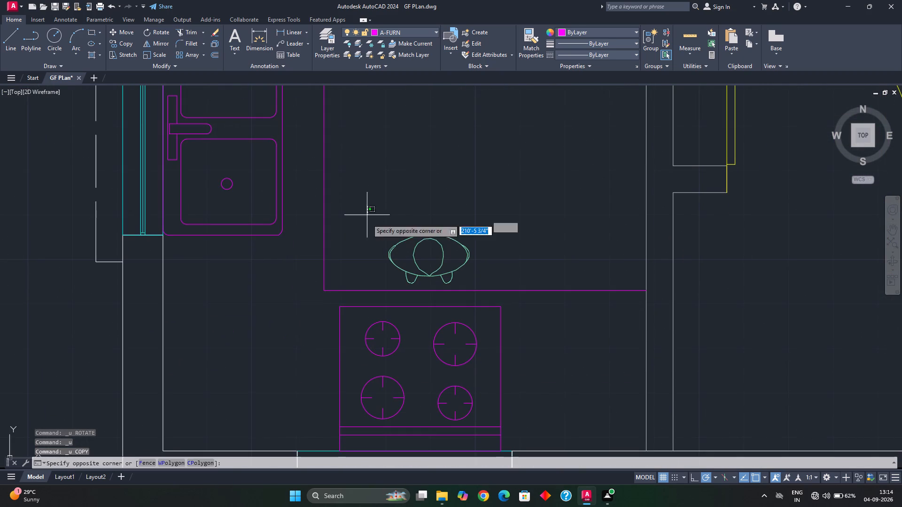
click(479, 292)
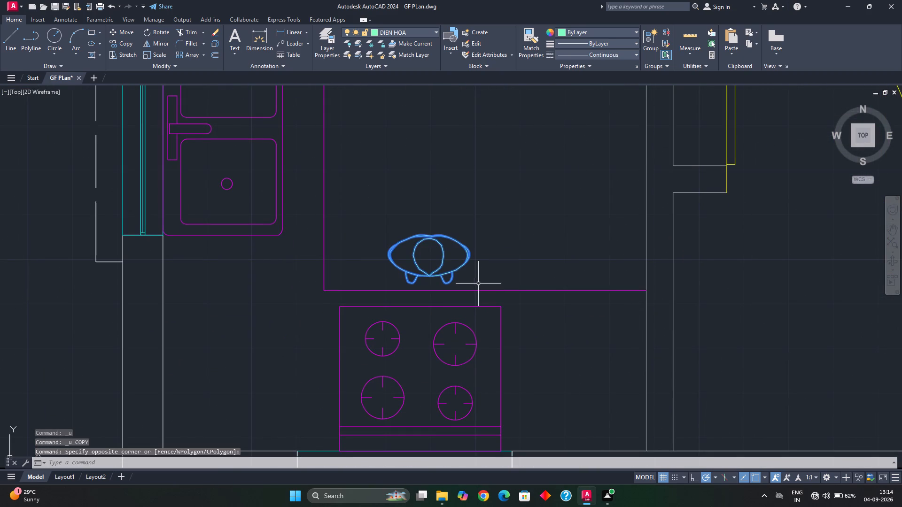
key(c)
key(o)
key(Return)
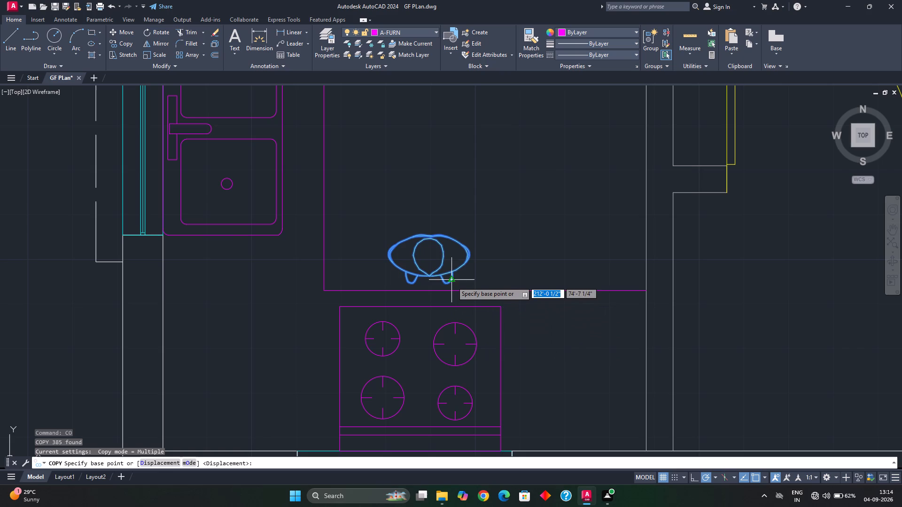
click(448, 285)
scroll(387, 217, down, 3)
middle_drag(406, 231, 555, 340)
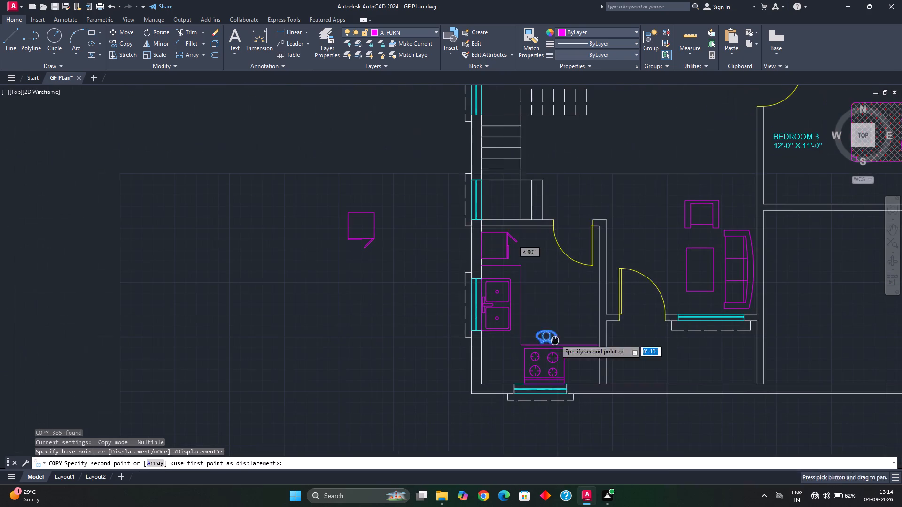
click(418, 152)
scroll(418, 148, up, 3)
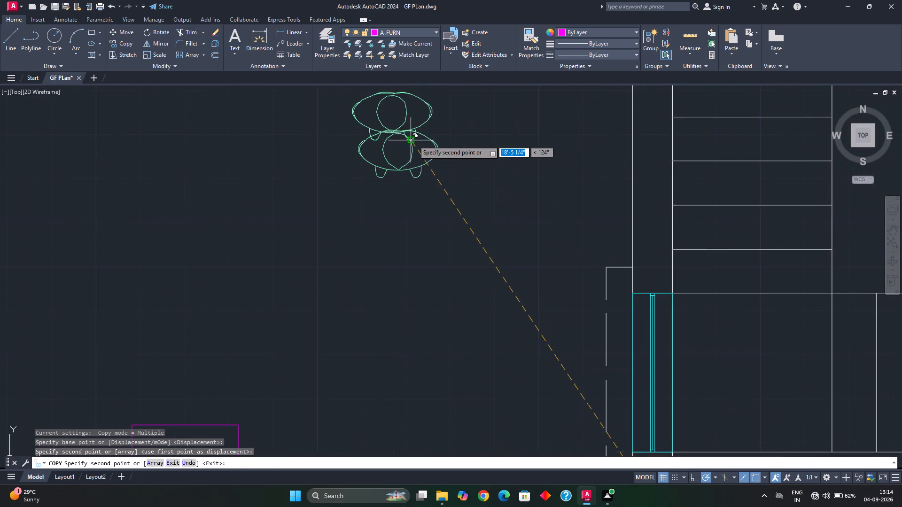
key(Escape)
Rotate the copied person symbol 270° about its east hand tip so it faces west.
click(338, 99)
click(475, 218)
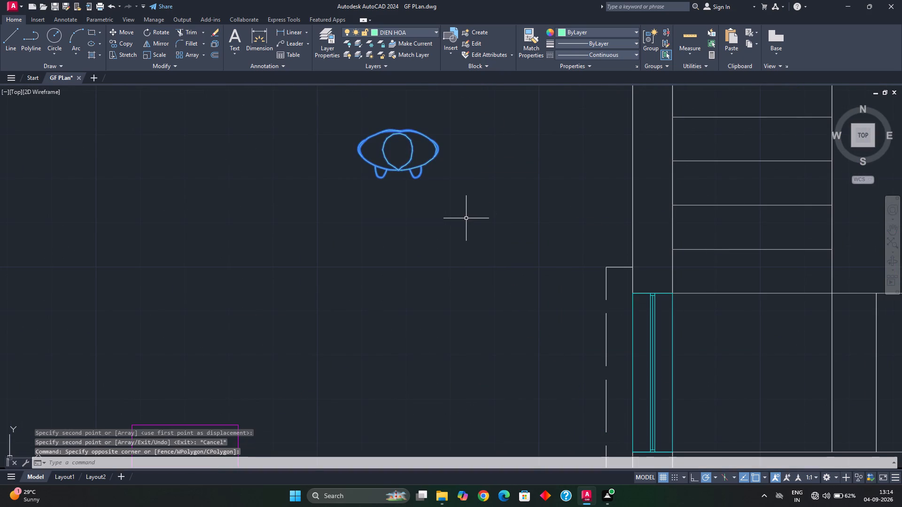
text(ro)
key(Return)
click(416, 179)
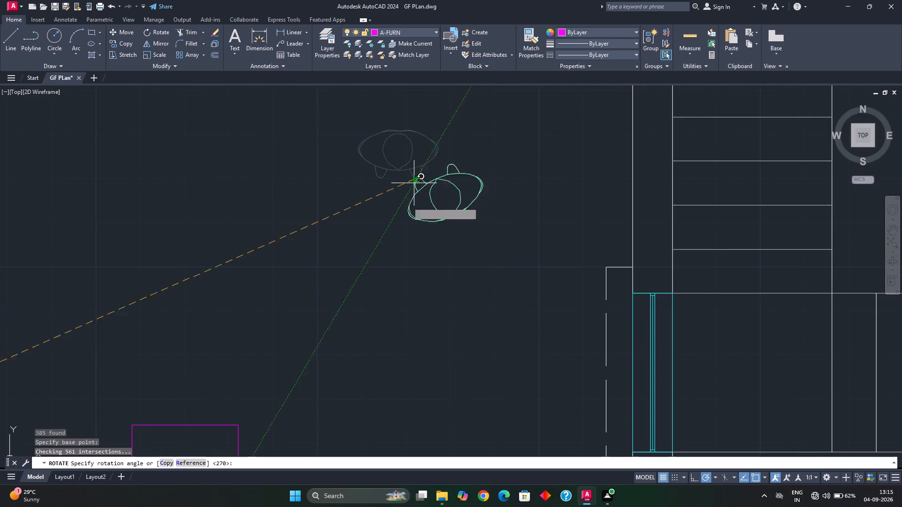
click(415, 310)
Move the rotated person symbol by its south hand tip to the counter edge facing the stove in the room north of the staircase.
click(394, 99)
click(490, 238)
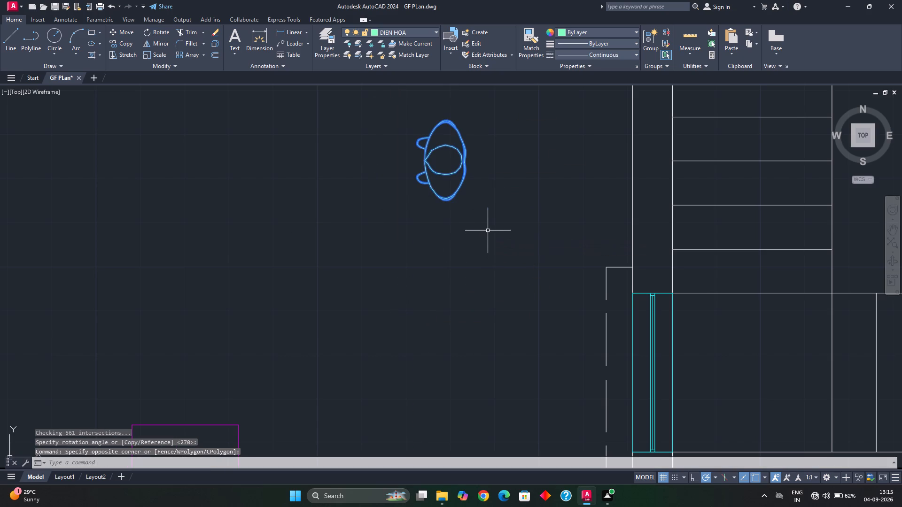
key(m)
key(Return)
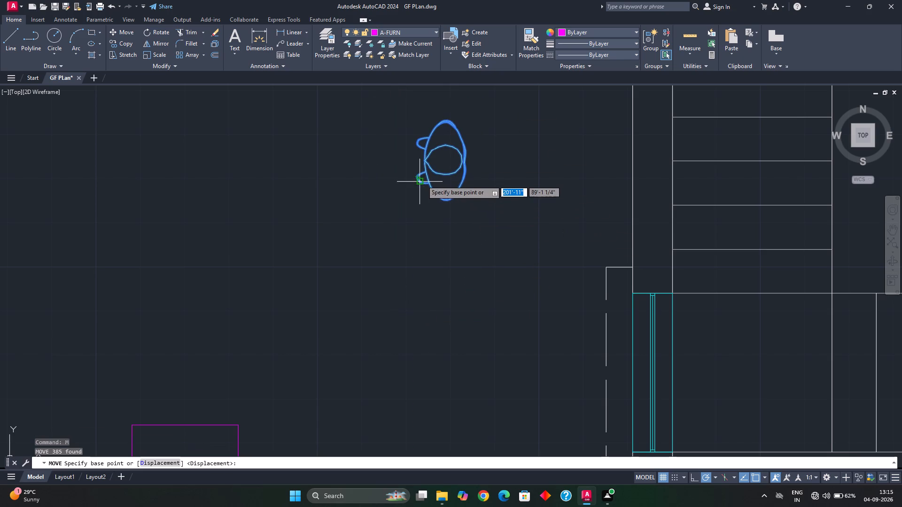
click(417, 176)
scroll(476, 140, down, 4)
middle_drag(521, 154, 497, 225)
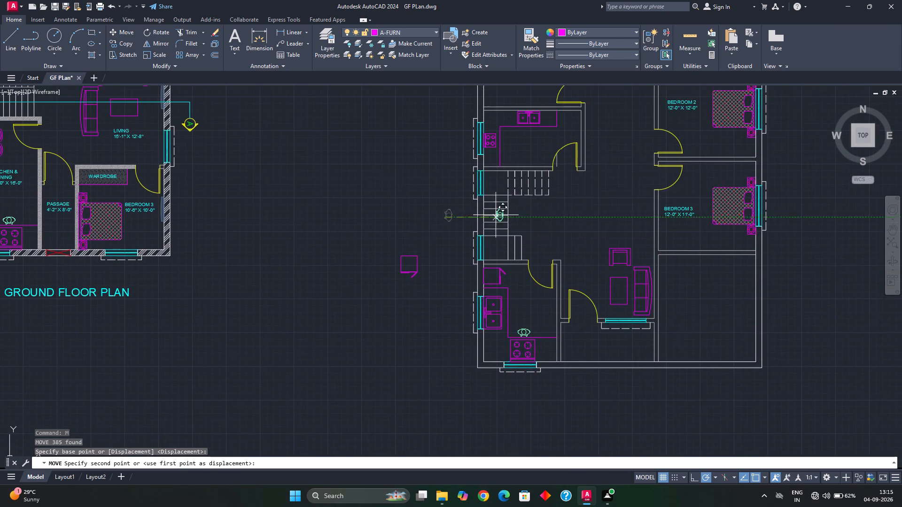
scroll(501, 159, up, 2)
middle_drag(505, 159, 501, 215)
scroll(495, 182, up, 3)
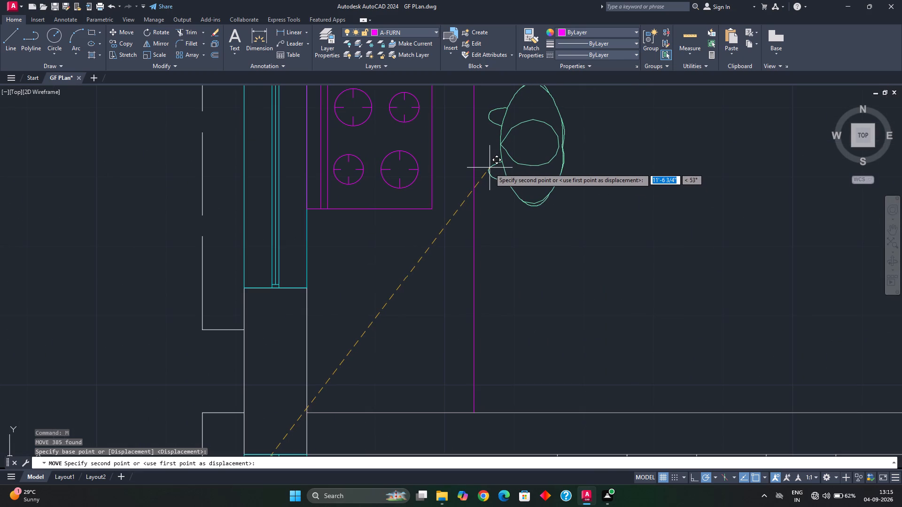
click(485, 169)
Copy the east section marker A of the ground floor plan and paste it in the empty space west of the new plan's staircase.
scroll(507, 224, down, 2)
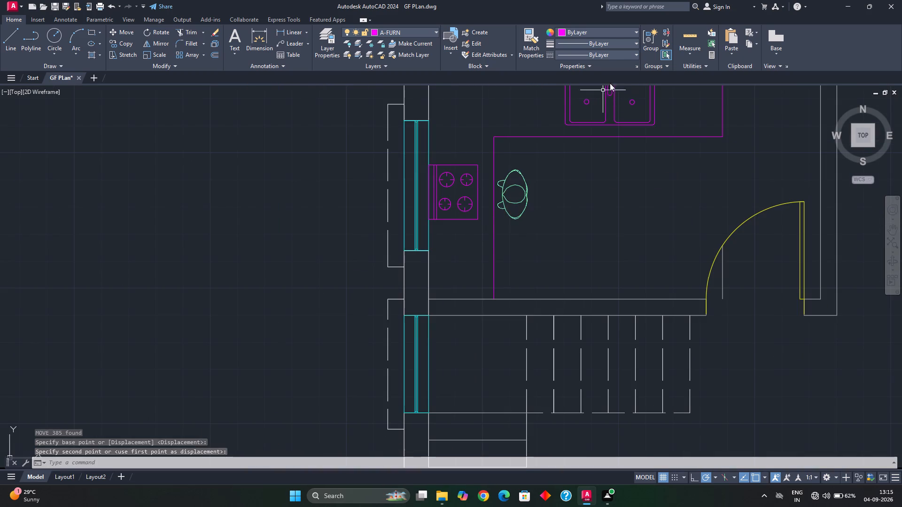
scroll(608, 134, down, 2)
scroll(602, 172, down, 1)
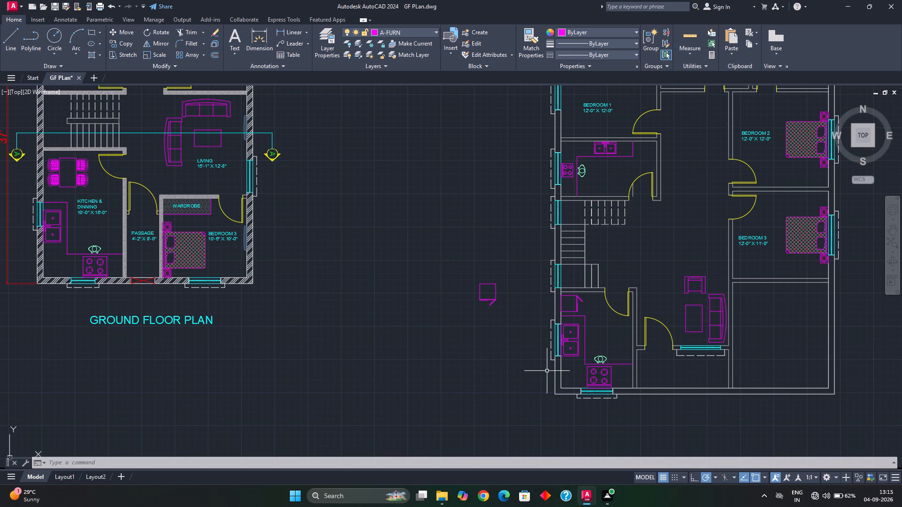
scroll(606, 263, up, 1)
scroll(475, 291, down, 1)
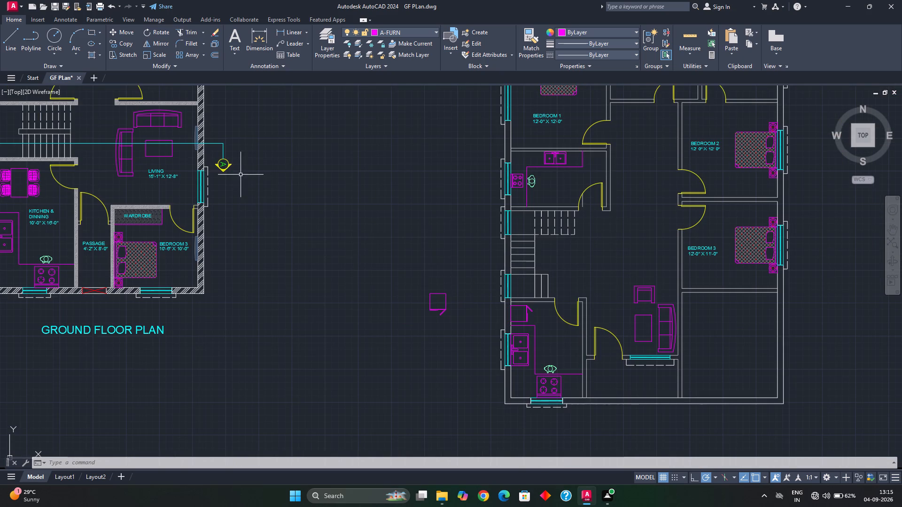
middle_drag(247, 186, 416, 291)
middle_drag(419, 230, 421, 250)
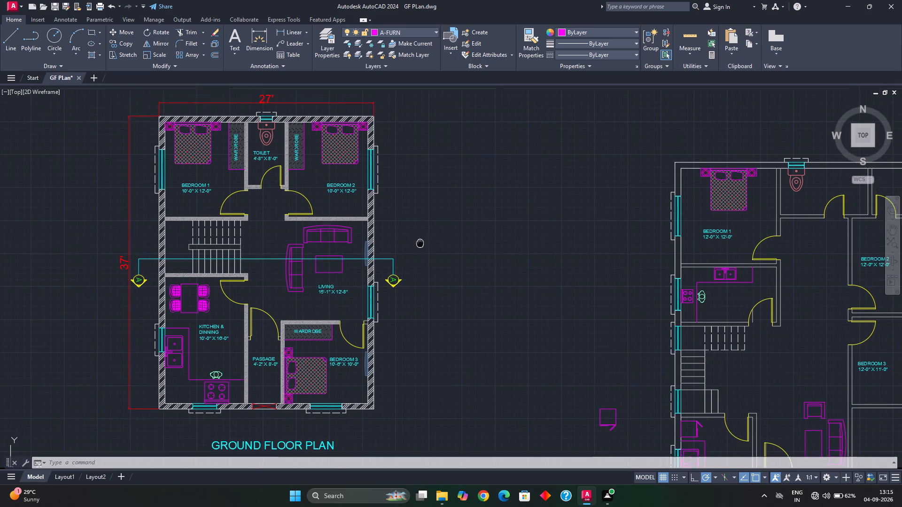
middle_drag(421, 250, 426, 262)
middle_drag(484, 328, 471, 273)
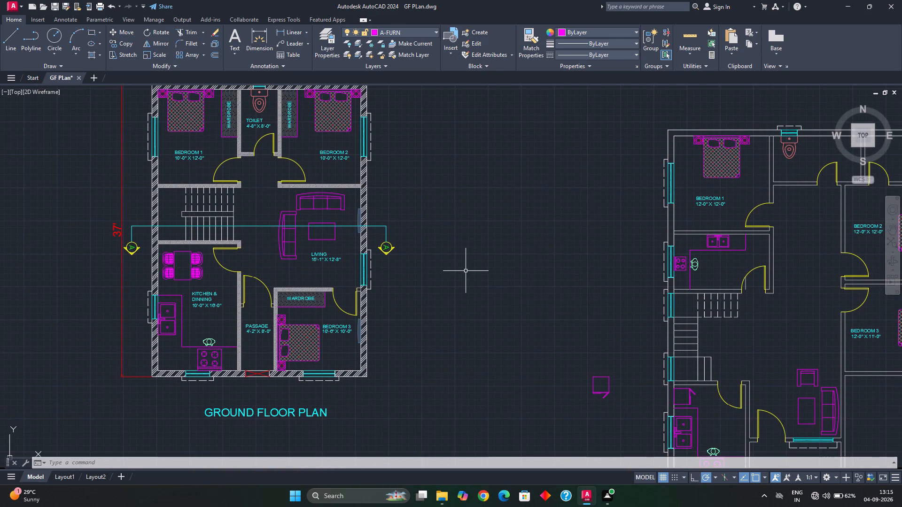
scroll(412, 272, up, 1)
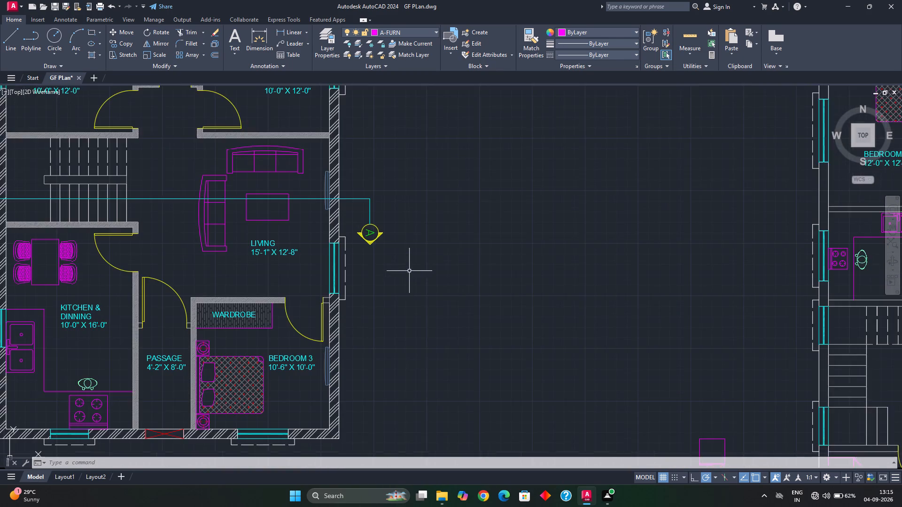
middle_drag(411, 275, 453, 291)
scroll(422, 252, up, 2)
click(422, 247)
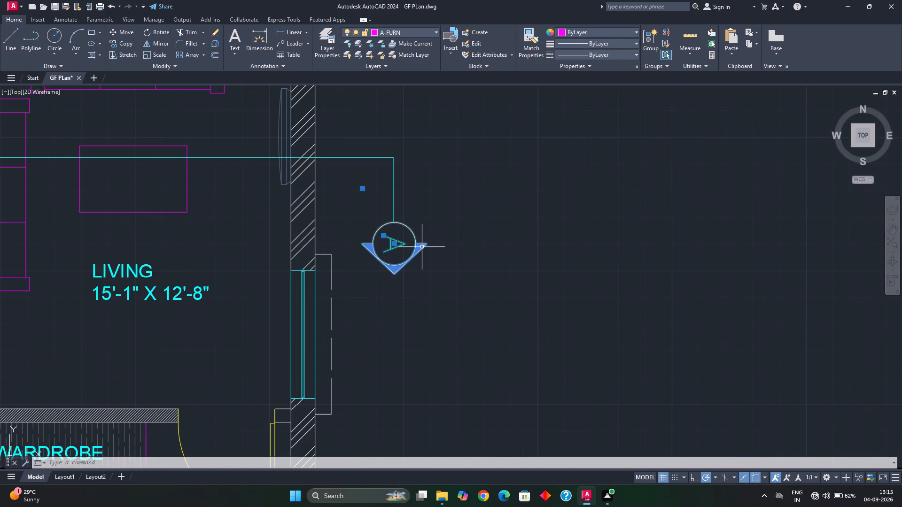
key(ctrl+c)
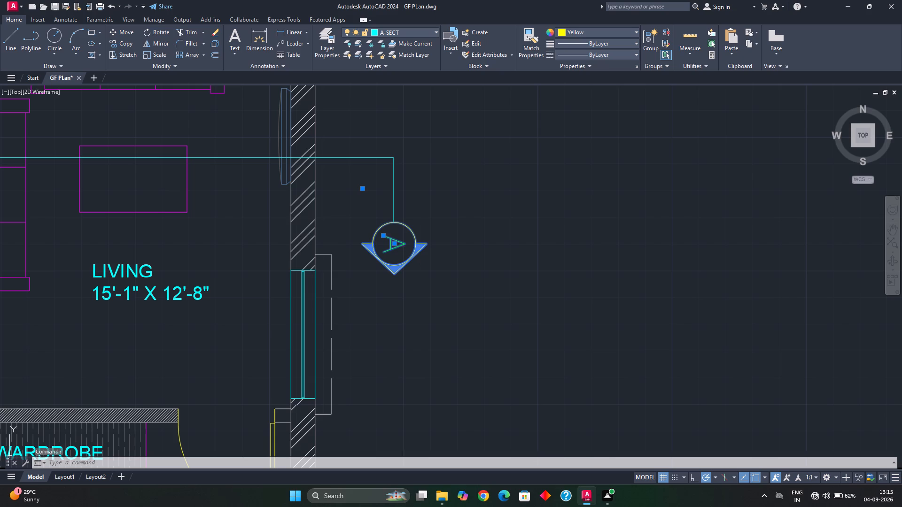
scroll(456, 269, down, 3)
middle_drag(583, 305, 485, 217)
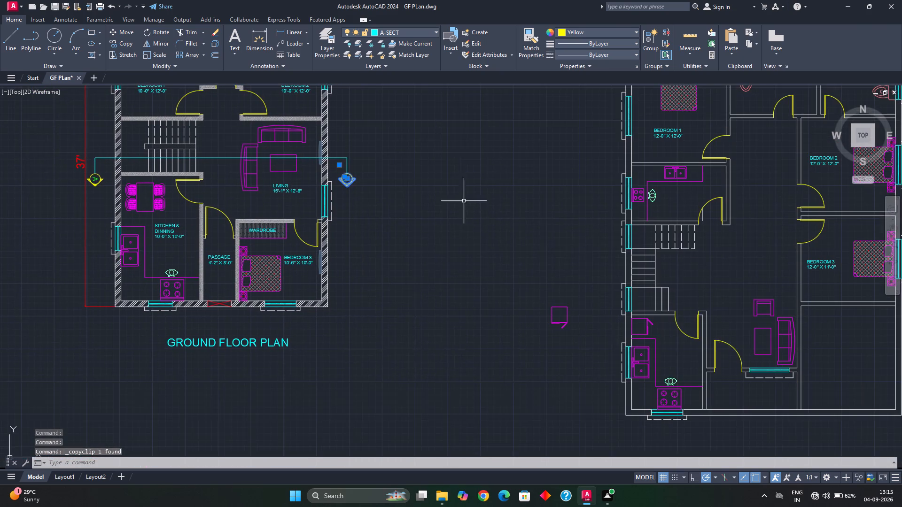
middle_drag(550, 262, 451, 229)
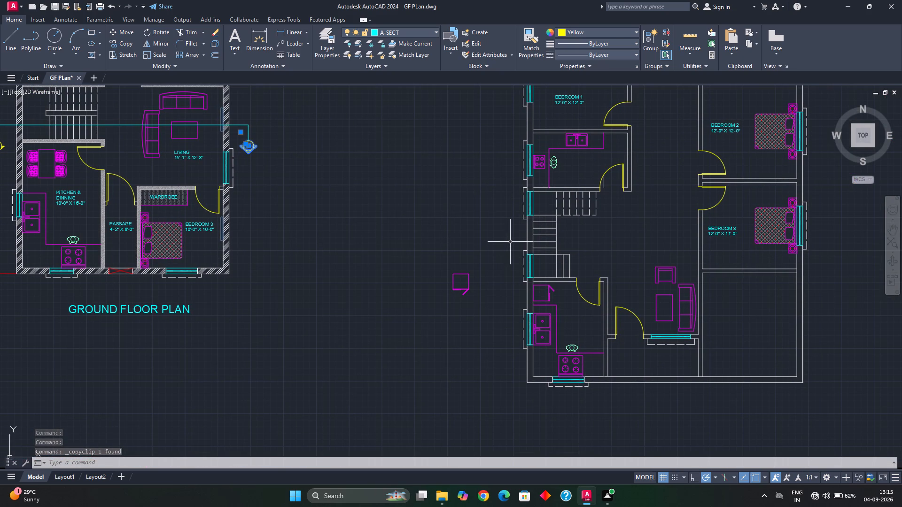
key(ctrl+v)
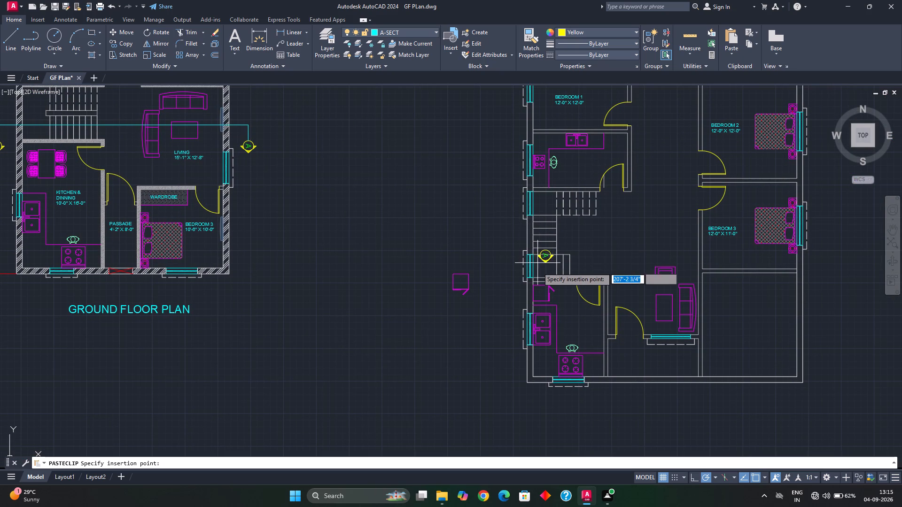
click(478, 249)
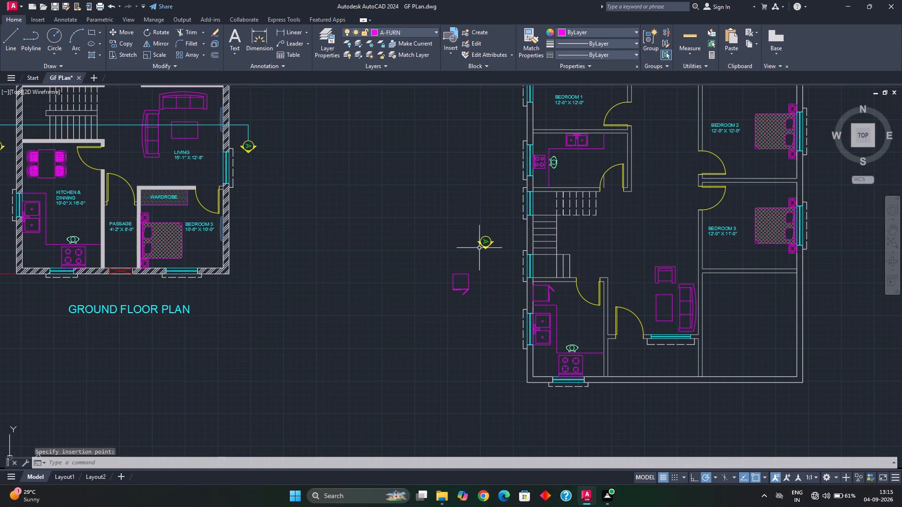
Rotate the pasted section marker 270° about the top of its circle so it points west.
click(469, 229)
click(499, 267)
key(r)
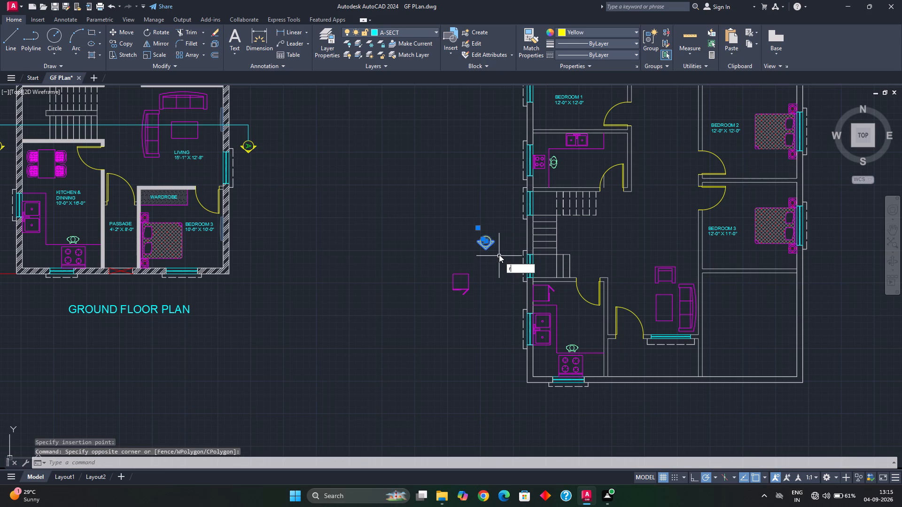
key(o)
key(Return)
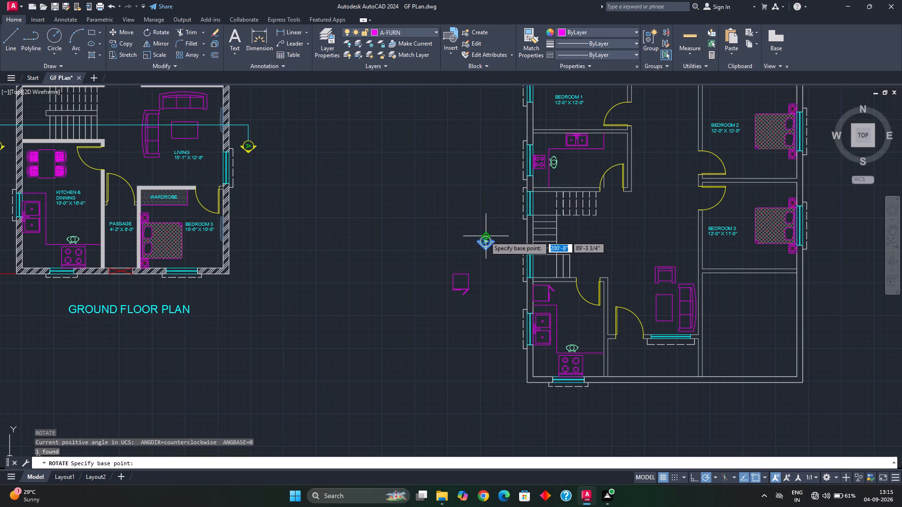
click(485, 236)
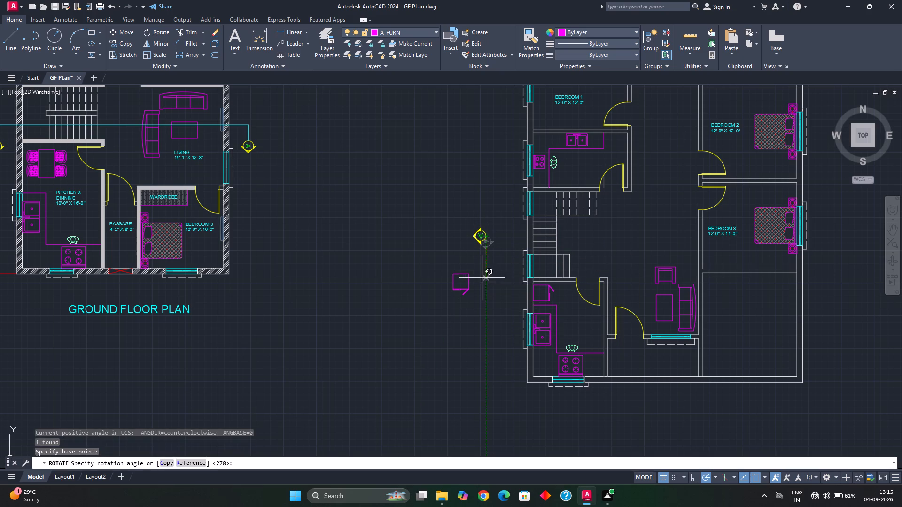
click(483, 283)
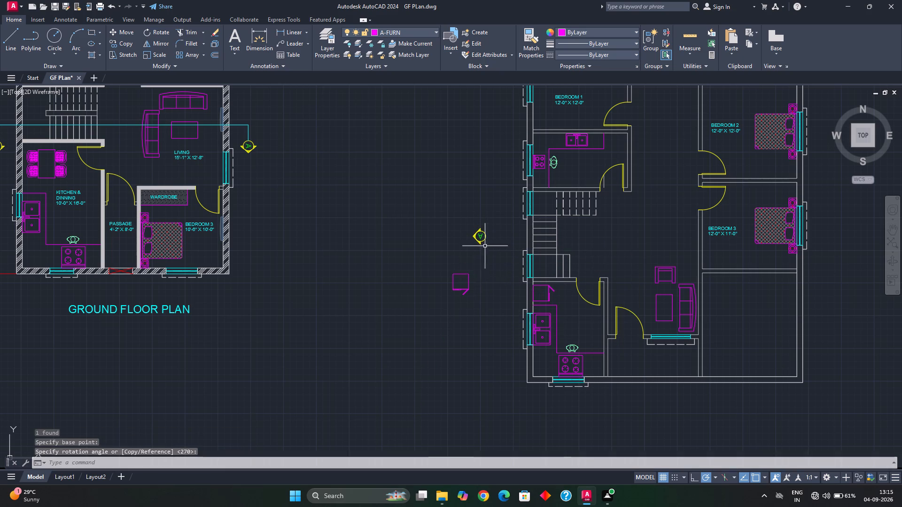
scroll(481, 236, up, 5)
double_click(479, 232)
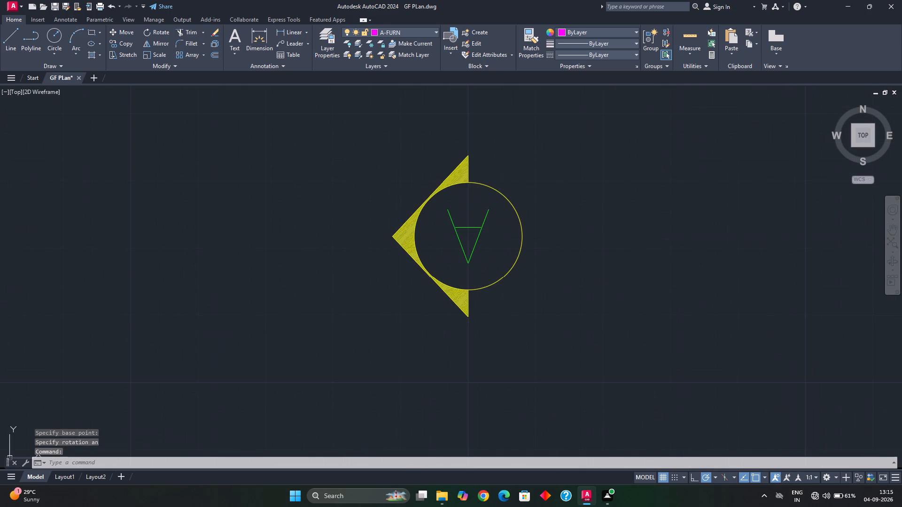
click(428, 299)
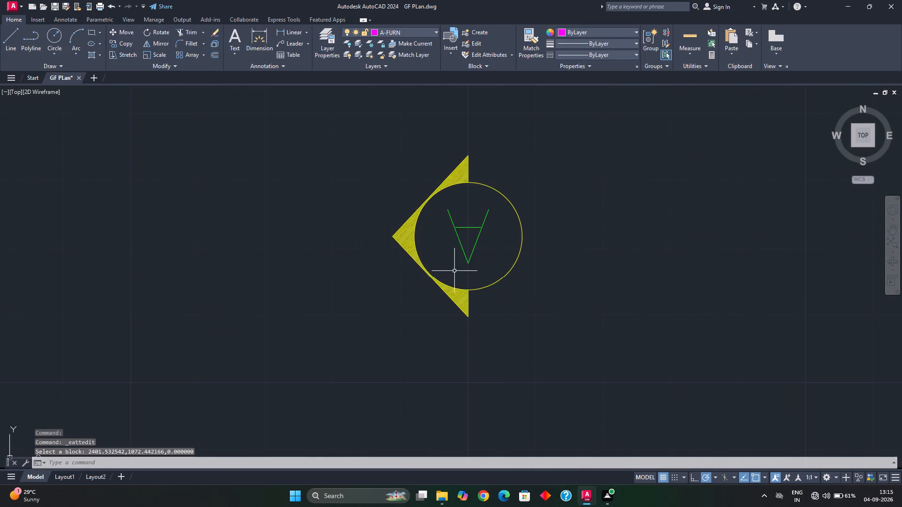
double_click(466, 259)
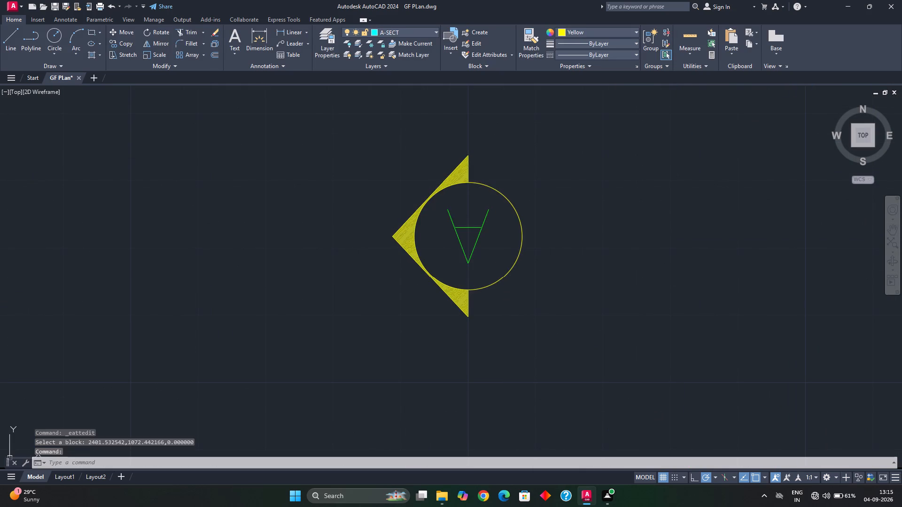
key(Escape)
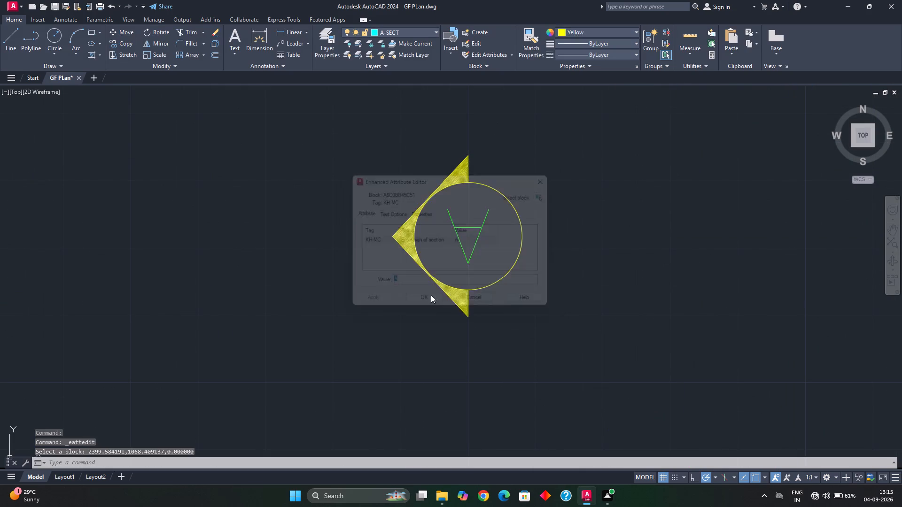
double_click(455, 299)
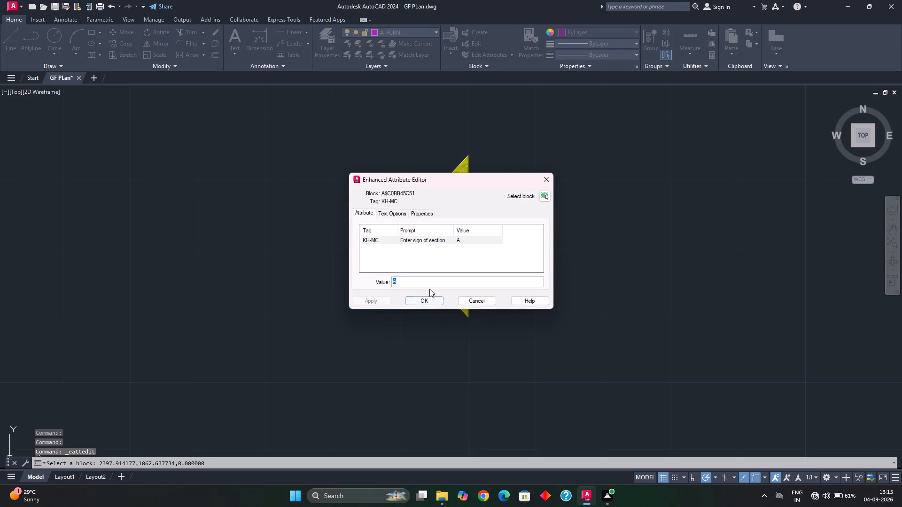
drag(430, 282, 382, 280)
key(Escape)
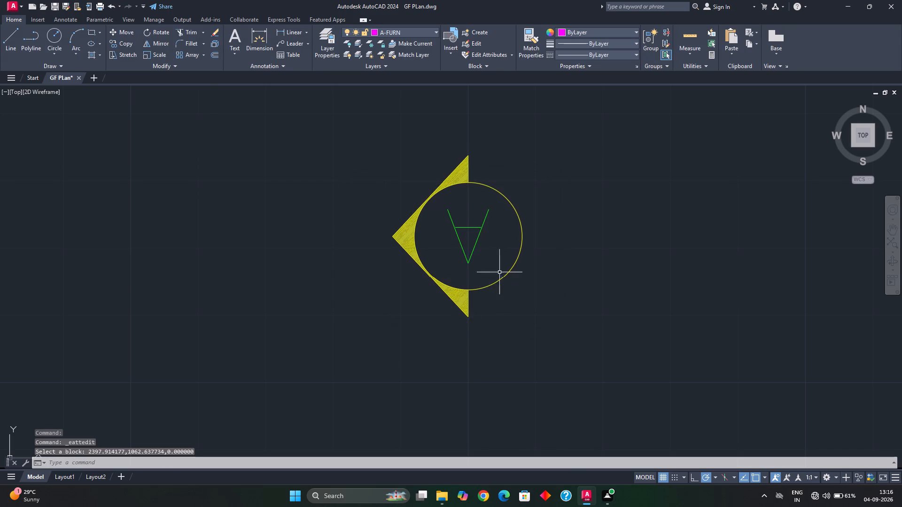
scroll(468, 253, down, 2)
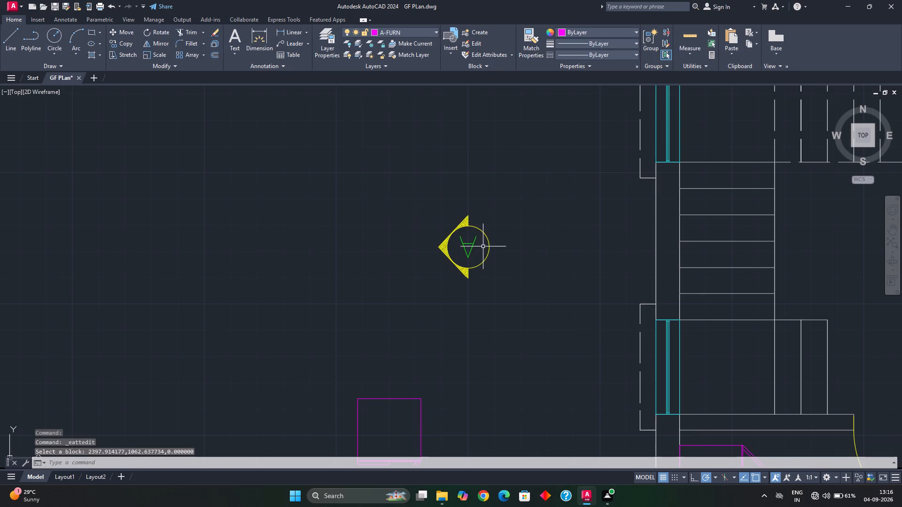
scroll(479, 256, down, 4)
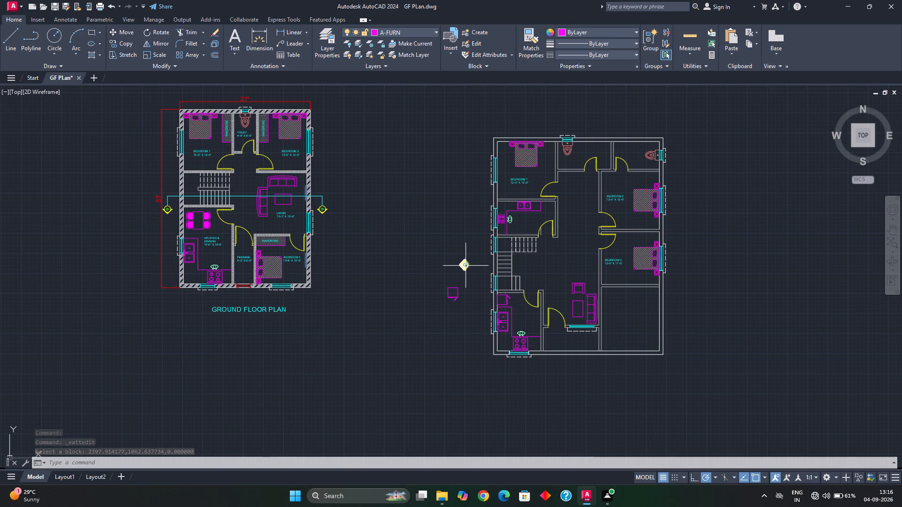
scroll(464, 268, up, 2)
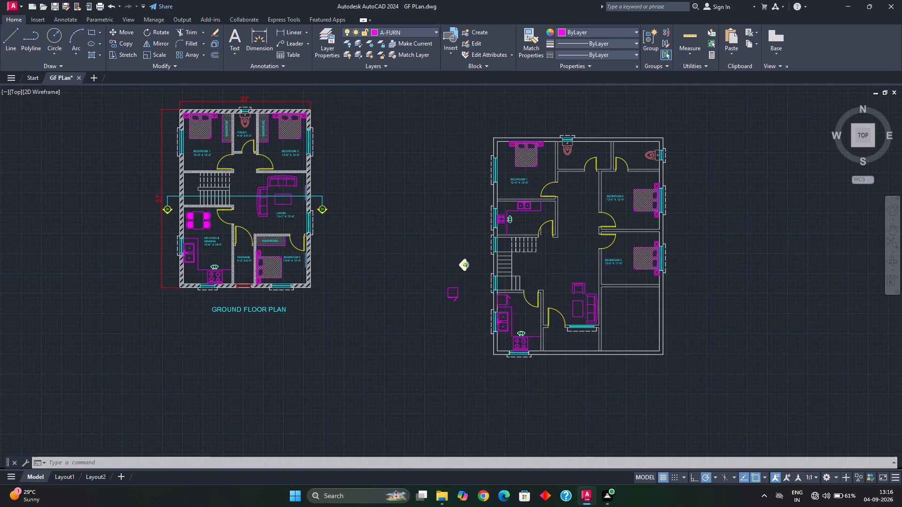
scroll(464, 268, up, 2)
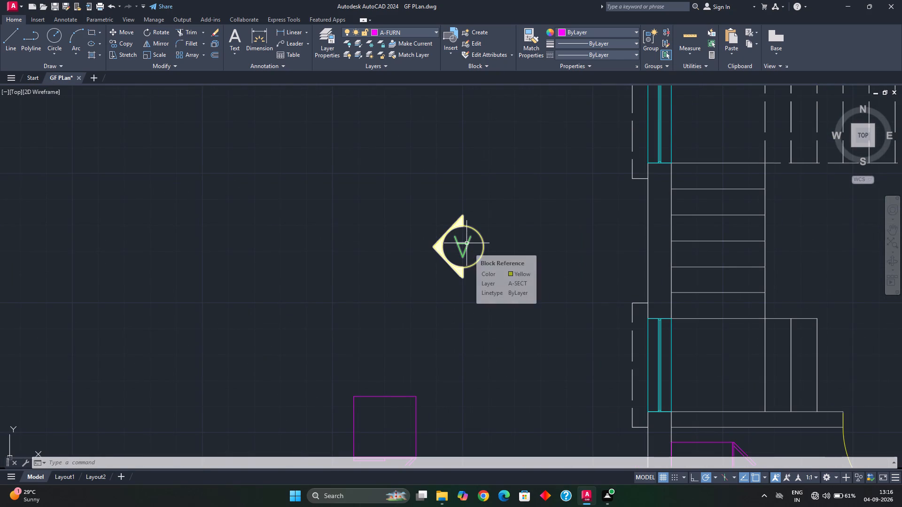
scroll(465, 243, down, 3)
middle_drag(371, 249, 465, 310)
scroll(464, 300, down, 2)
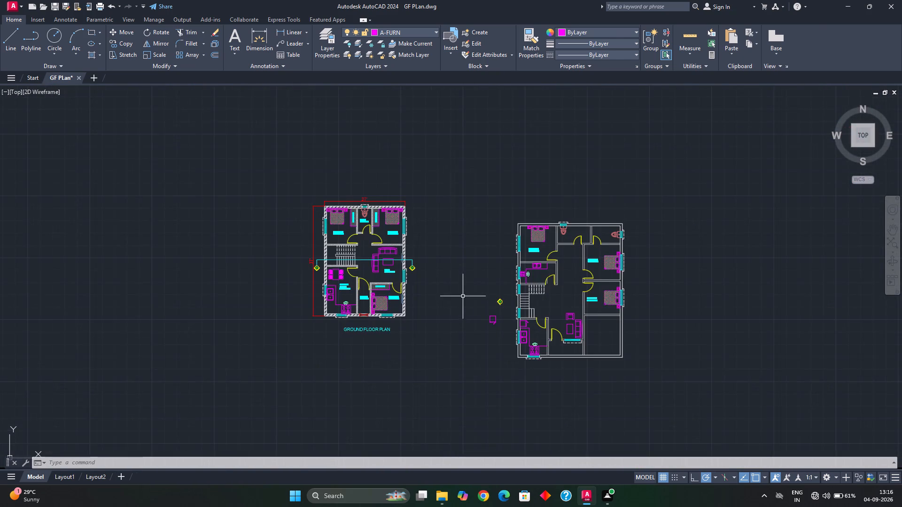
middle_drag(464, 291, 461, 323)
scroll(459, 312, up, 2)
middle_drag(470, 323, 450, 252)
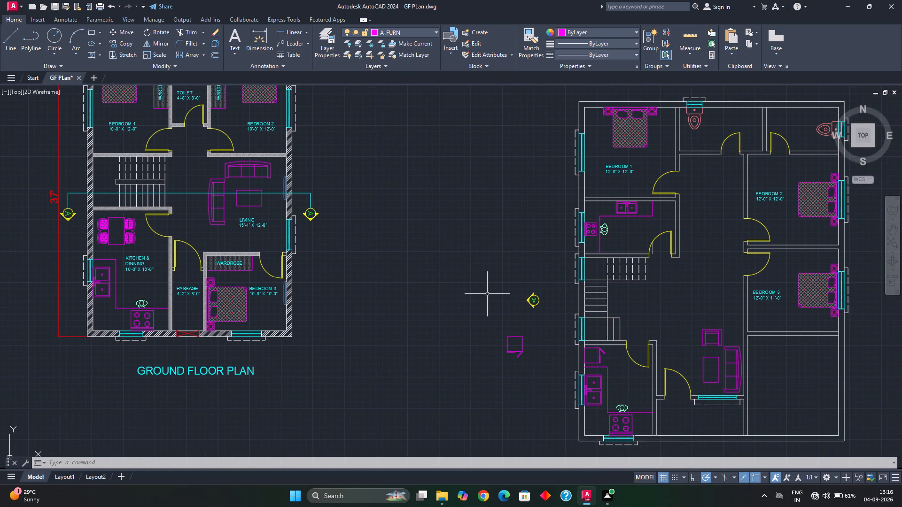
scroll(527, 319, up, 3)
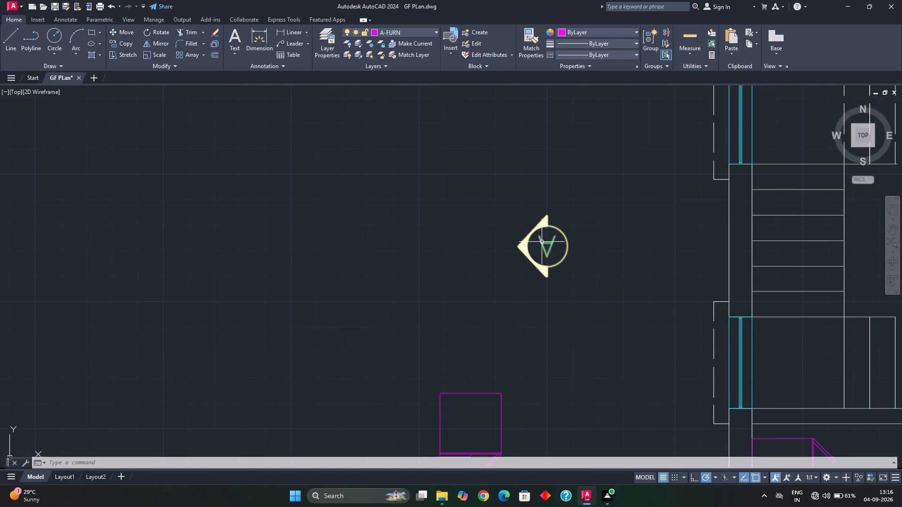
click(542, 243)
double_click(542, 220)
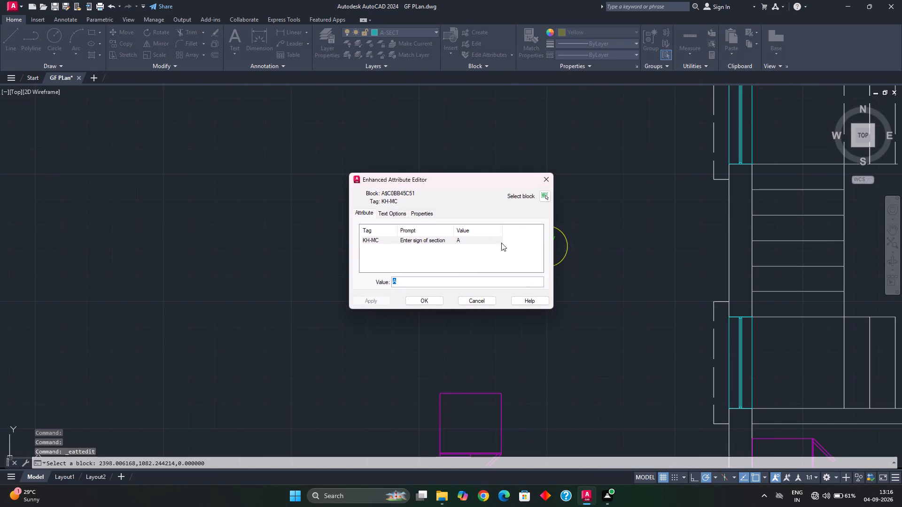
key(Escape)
In the Block Editor, erase the circle and the KH-MC attribute from the pasted section marker's block and save the changes.
click(542, 224)
right_click(542, 224)
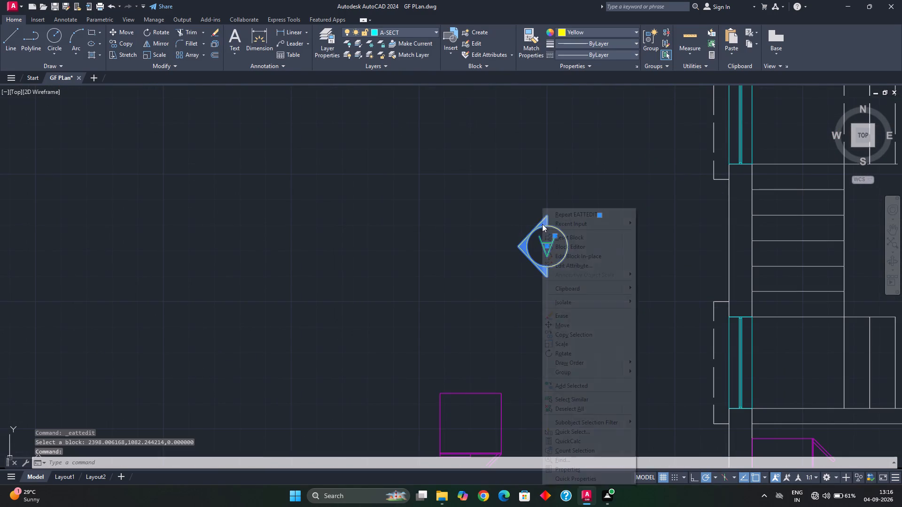
click(555, 245)
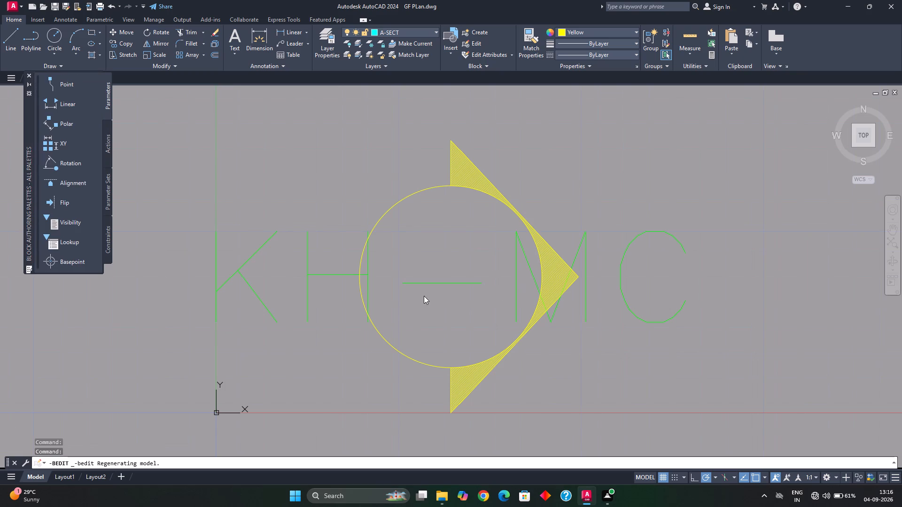
scroll(432, 297, down, 1)
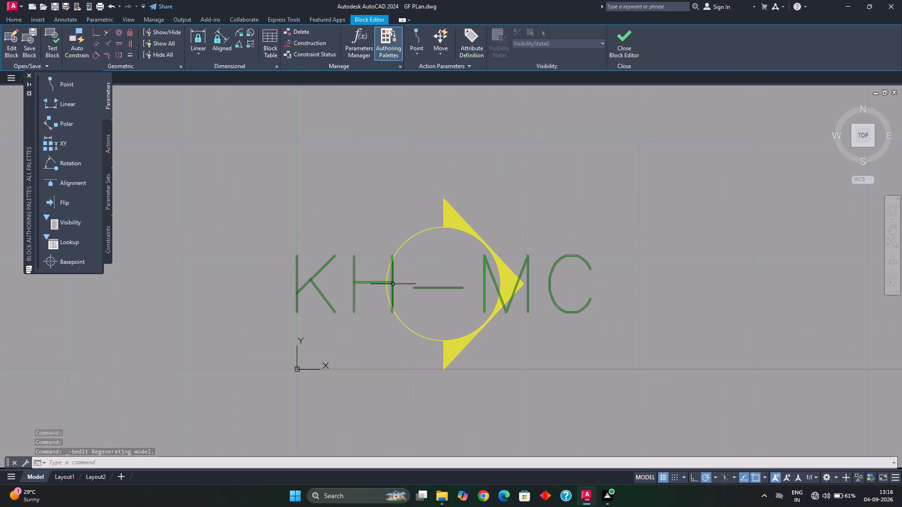
click(432, 229)
key(Delete)
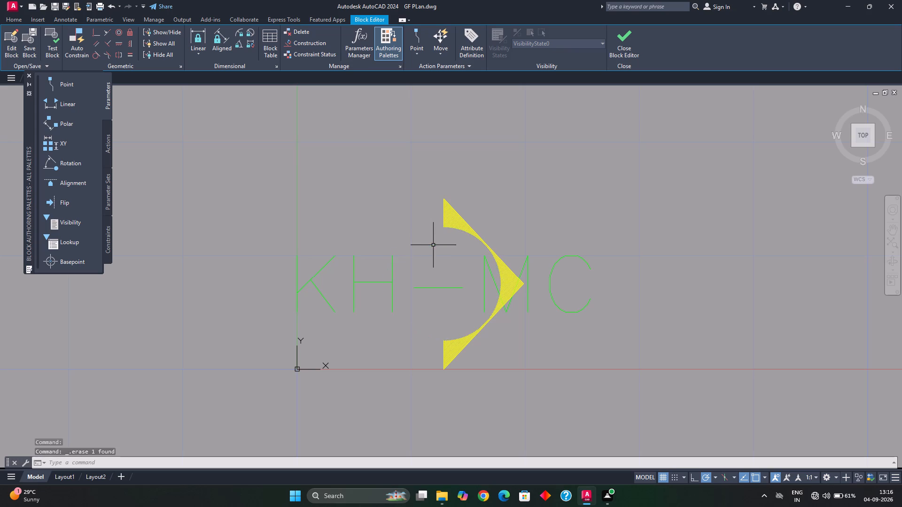
click(423, 285)
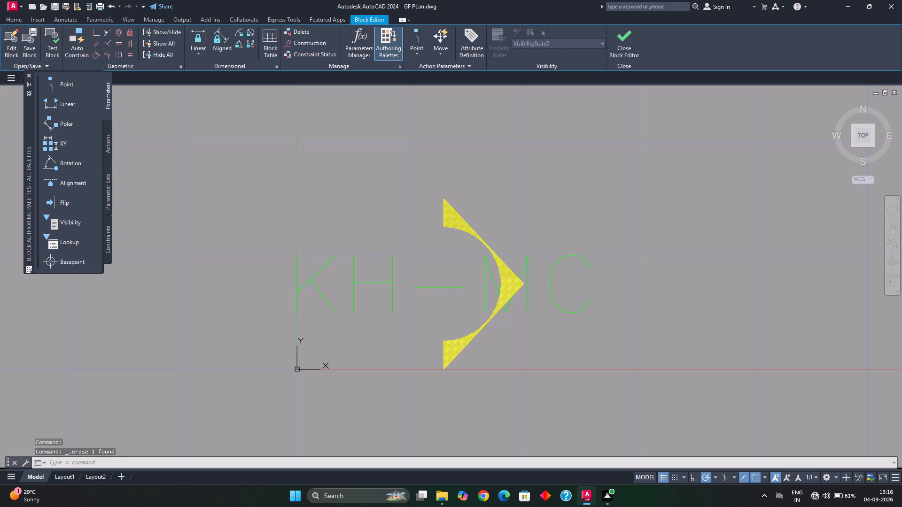
click(415, 292)
key(Delete)
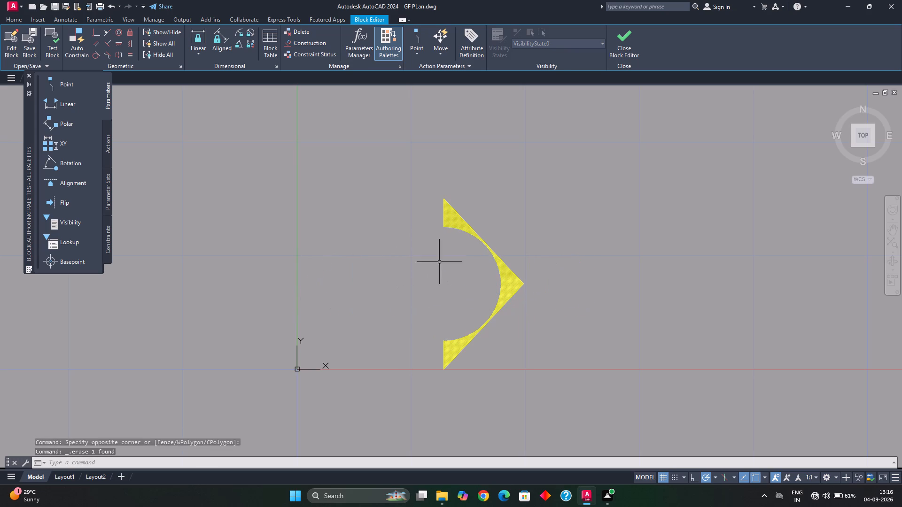
click(428, 173)
click(542, 387)
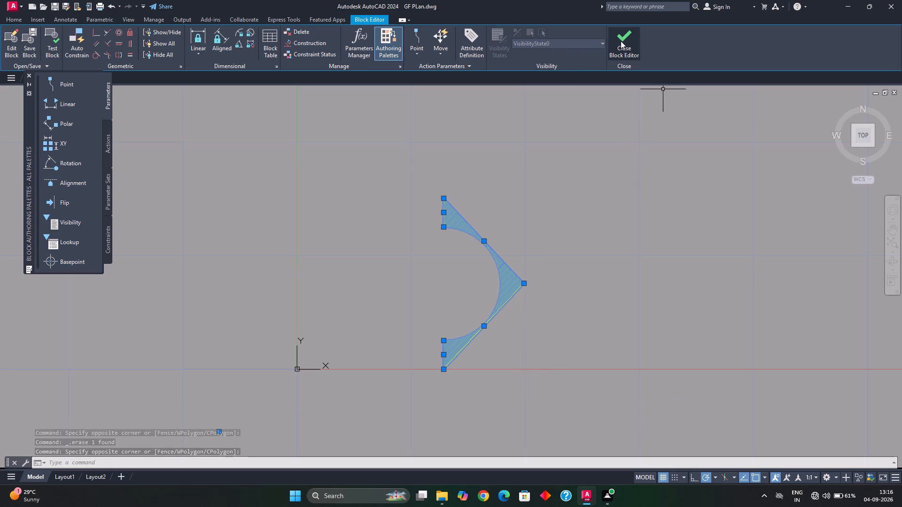
click(621, 41)
click(499, 223)
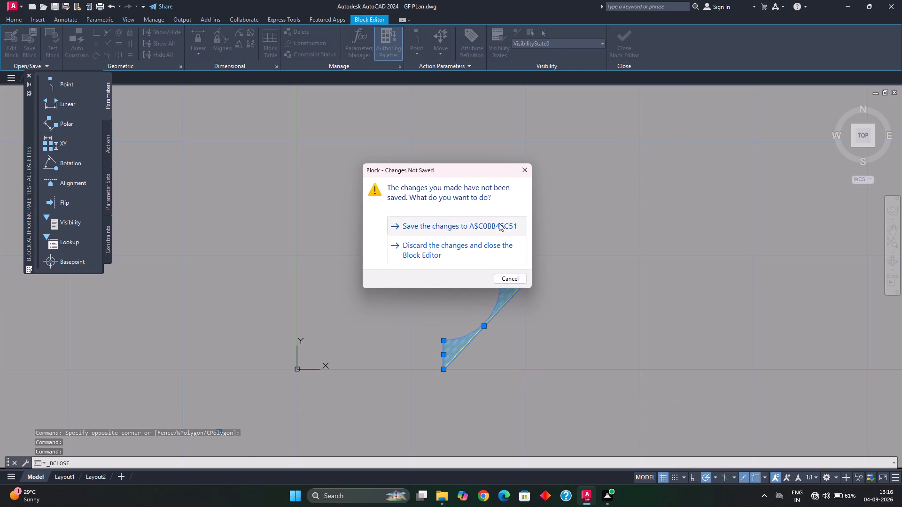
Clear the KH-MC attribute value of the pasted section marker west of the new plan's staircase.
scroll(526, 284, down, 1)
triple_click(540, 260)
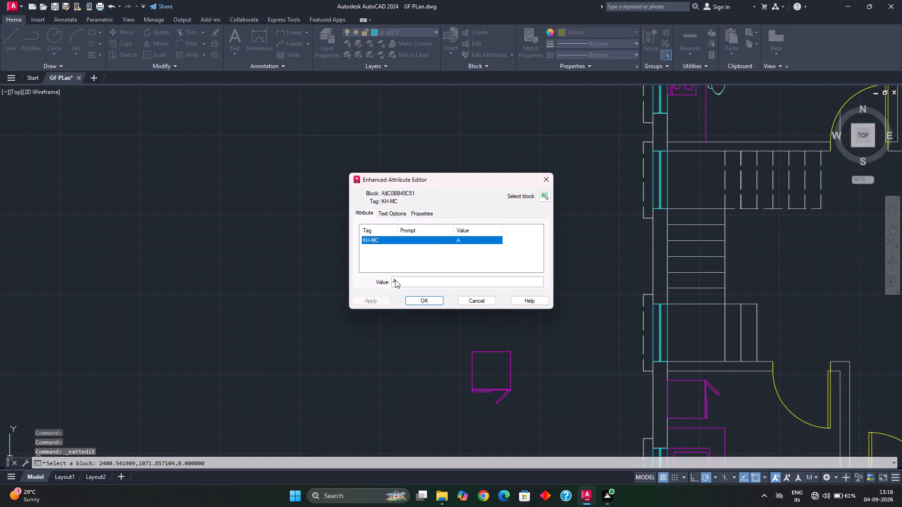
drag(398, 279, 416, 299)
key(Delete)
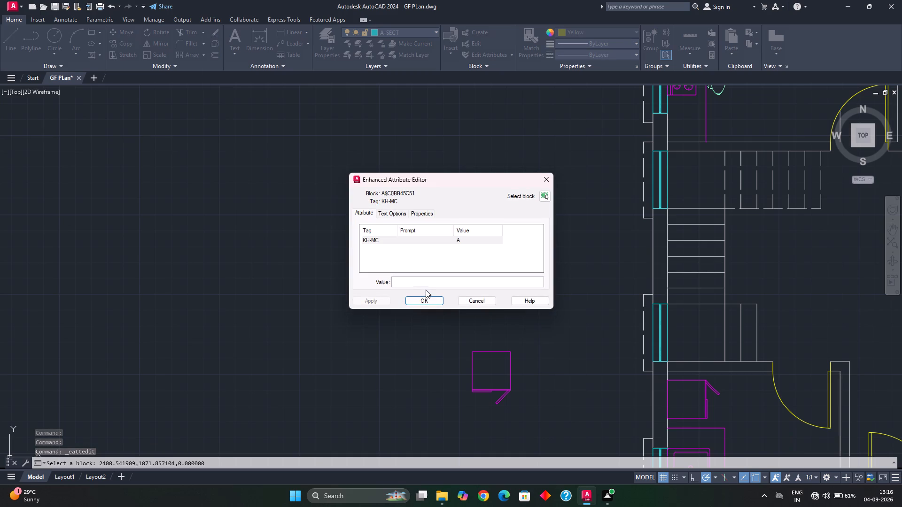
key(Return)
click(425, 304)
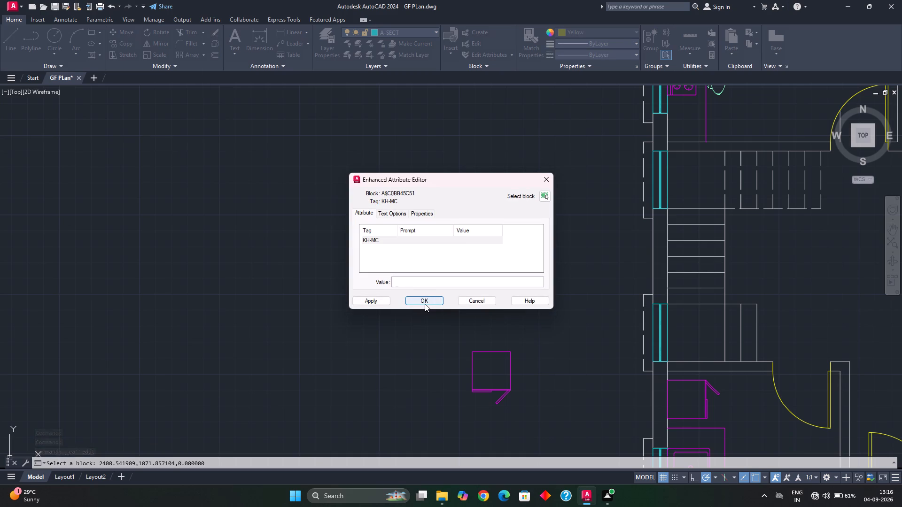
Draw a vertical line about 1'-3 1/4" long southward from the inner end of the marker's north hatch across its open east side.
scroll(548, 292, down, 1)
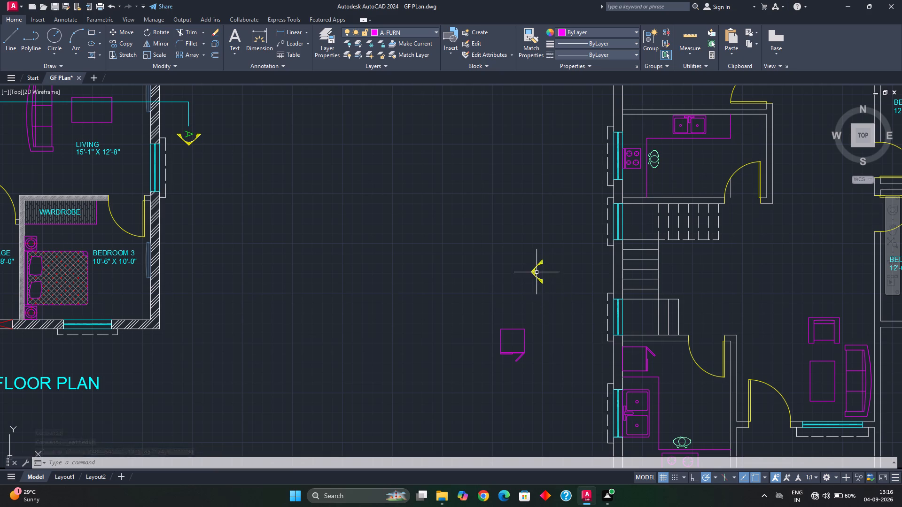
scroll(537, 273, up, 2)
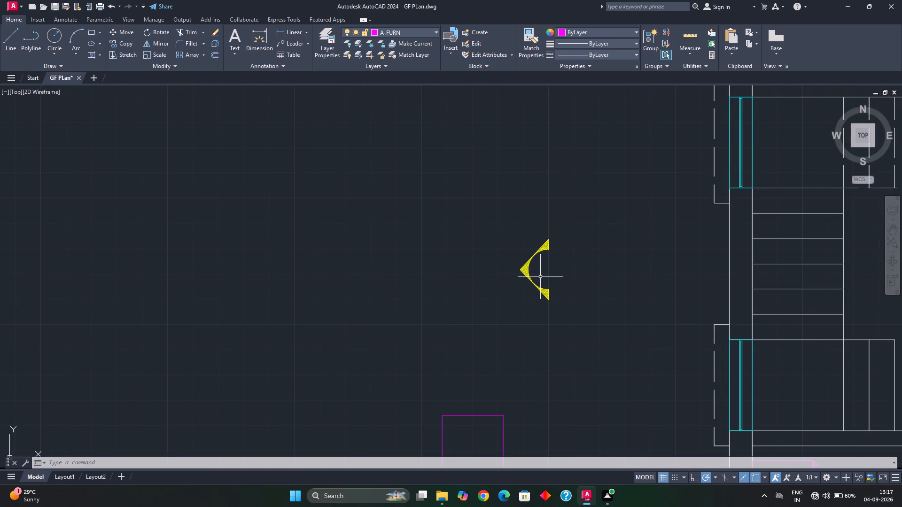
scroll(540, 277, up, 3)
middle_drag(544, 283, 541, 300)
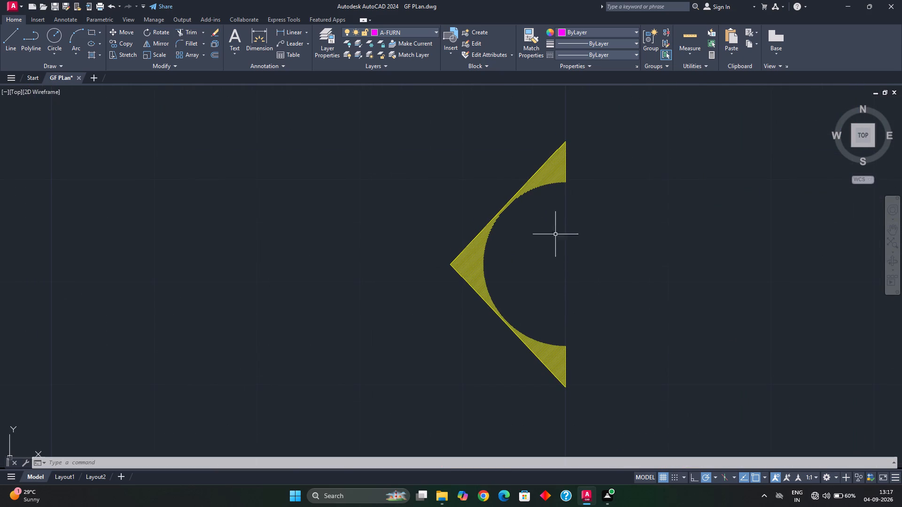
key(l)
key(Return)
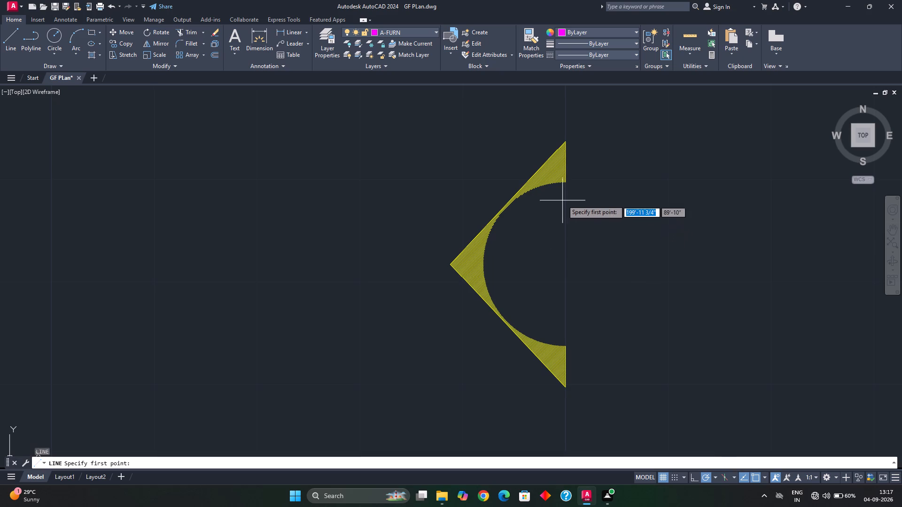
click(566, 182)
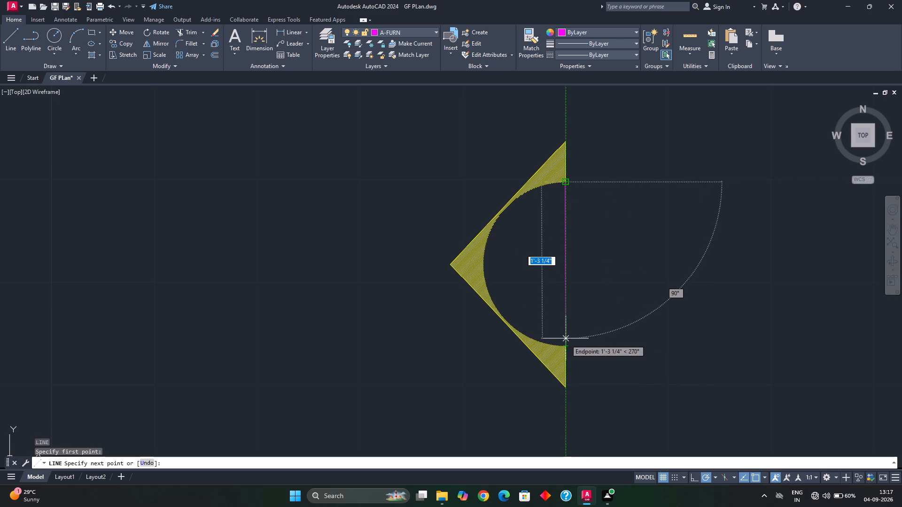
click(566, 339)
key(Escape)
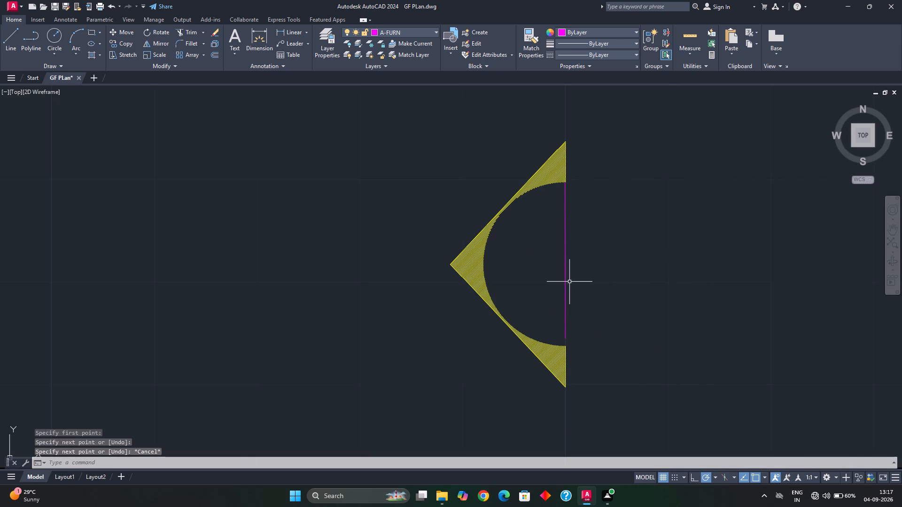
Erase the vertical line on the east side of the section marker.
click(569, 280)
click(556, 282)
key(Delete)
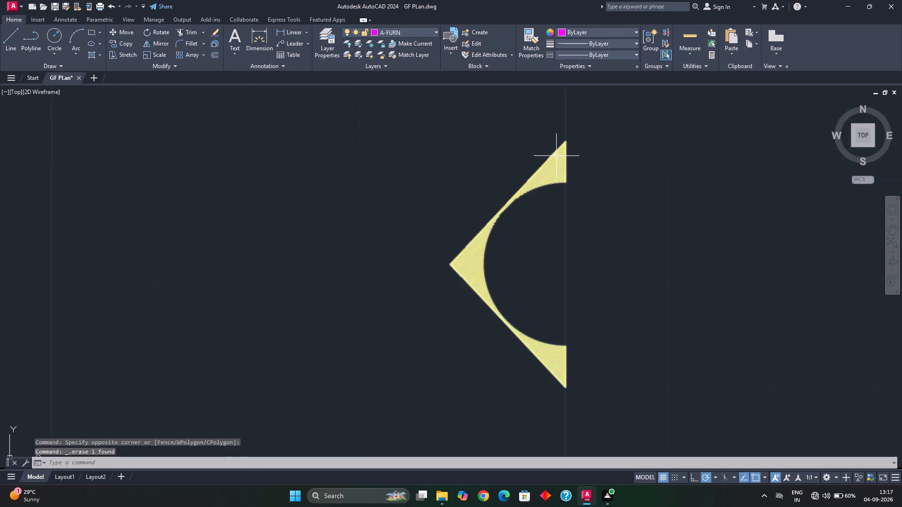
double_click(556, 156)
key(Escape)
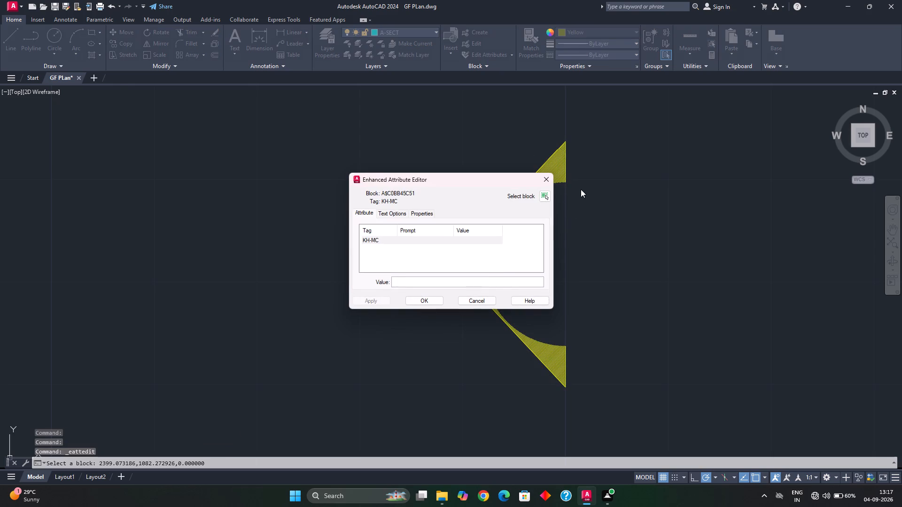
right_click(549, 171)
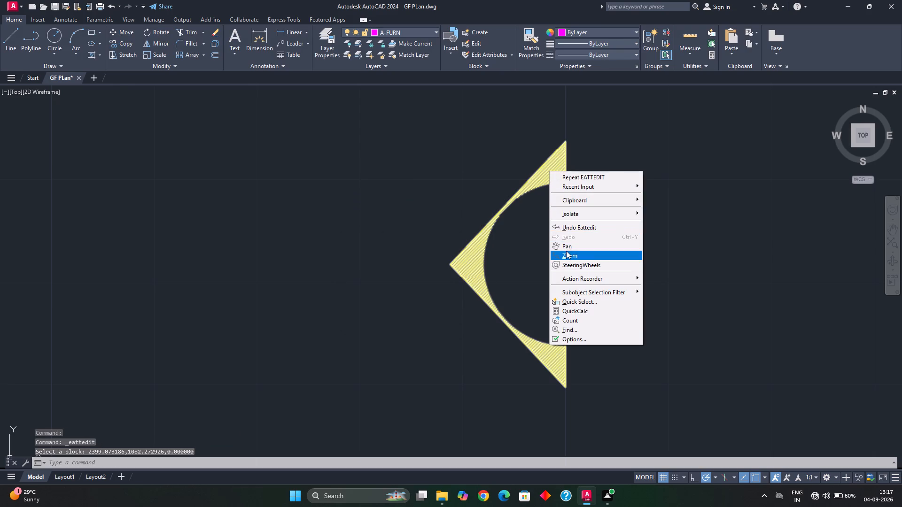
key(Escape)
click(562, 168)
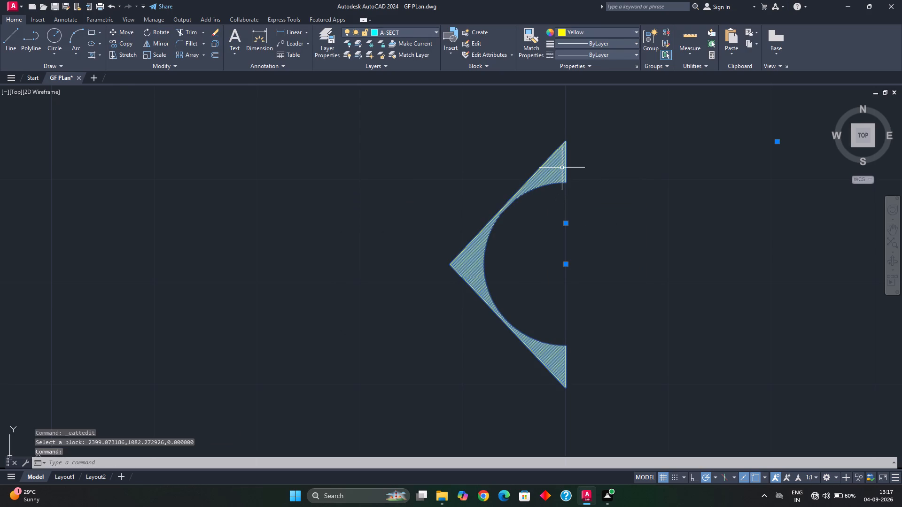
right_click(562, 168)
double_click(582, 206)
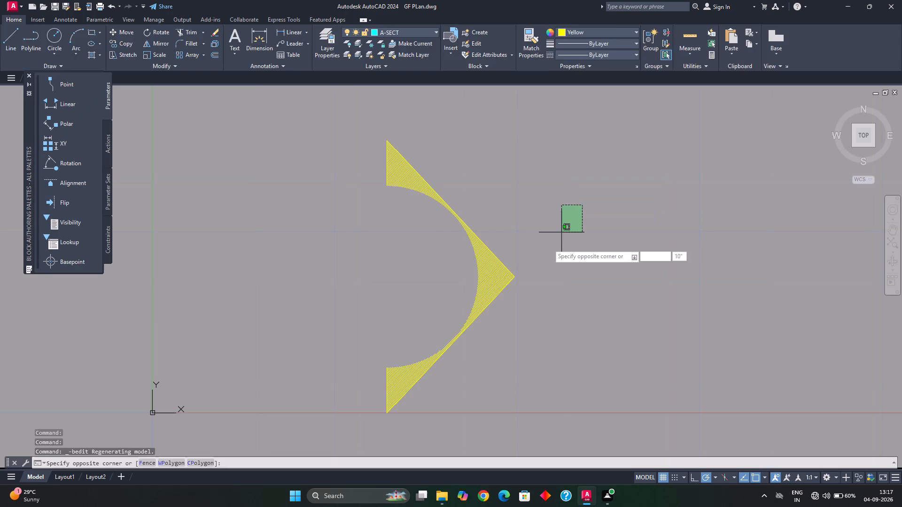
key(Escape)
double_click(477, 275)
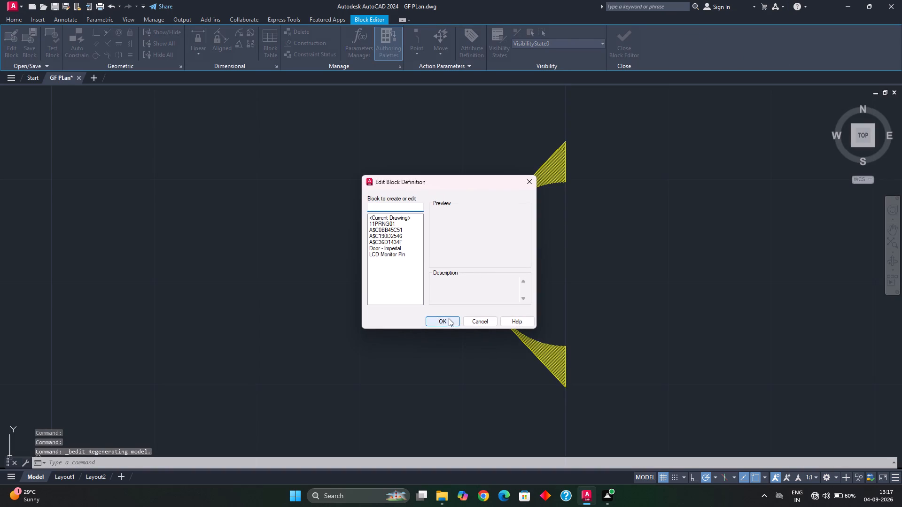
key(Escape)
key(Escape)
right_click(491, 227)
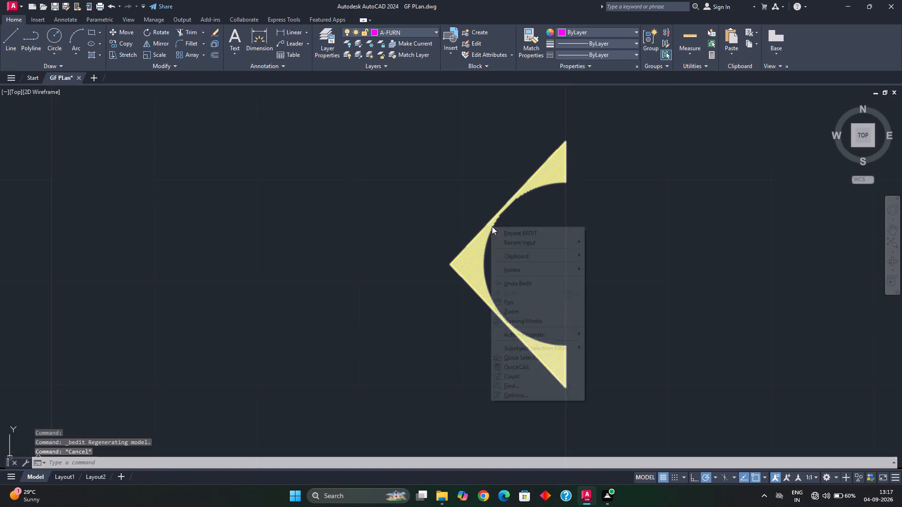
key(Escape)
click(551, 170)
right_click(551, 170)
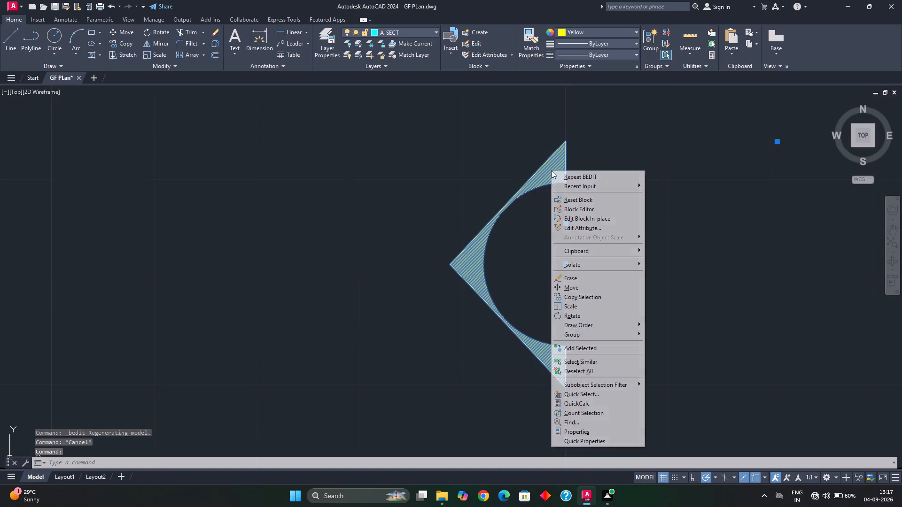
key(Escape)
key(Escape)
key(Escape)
Erase the pasted section marker from the empty space west of the new plan's staircase.
scroll(556, 239, down, 3)
key(Escape)
scroll(556, 241, down, 2)
click(534, 213)
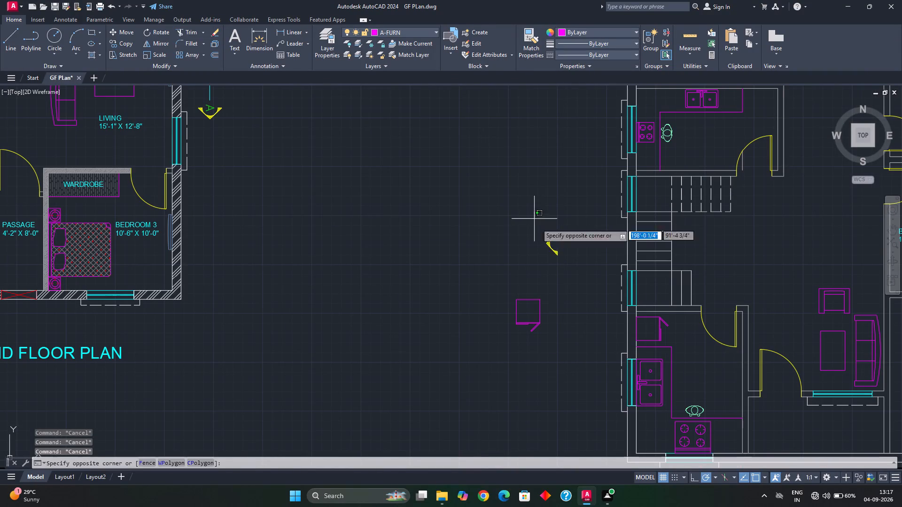
click(563, 268)
key(Delete)
middle_drag(588, 274, 519, 264)
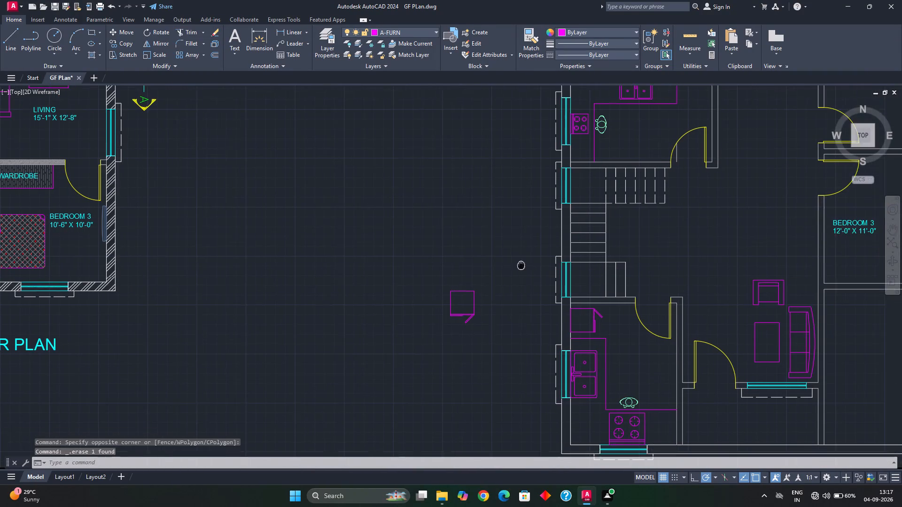
Draw a westward polyline arrow across the staircase's south treads, with a shaft about 3'-7" and a 2" wide head tapering to a point over about 4 1/4".
scroll(611, 280, up, 2)
middle_drag(612, 279, 552, 264)
scroll(603, 270, up, 1)
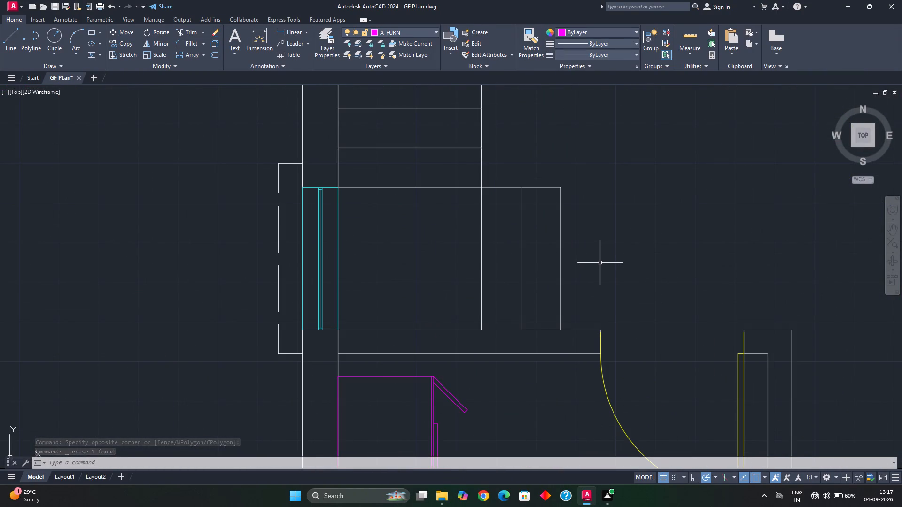
text(pl)
key(Return)
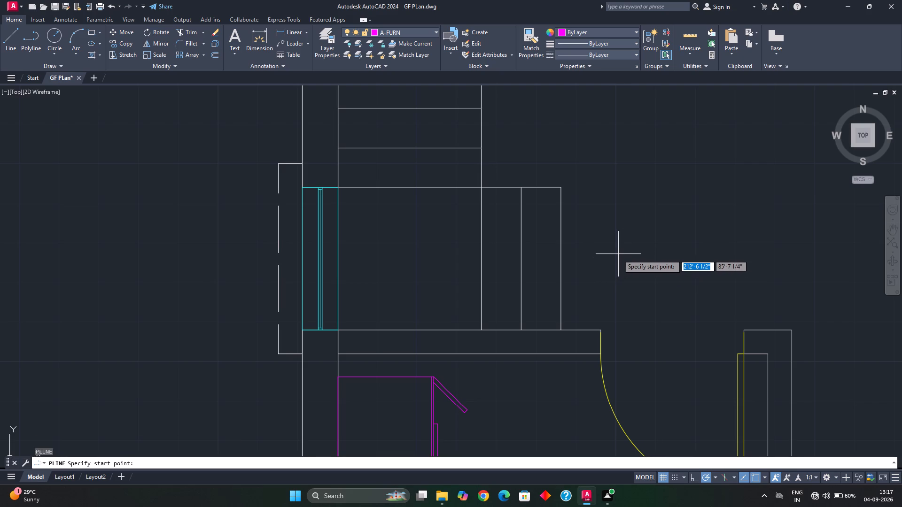
click(618, 254)
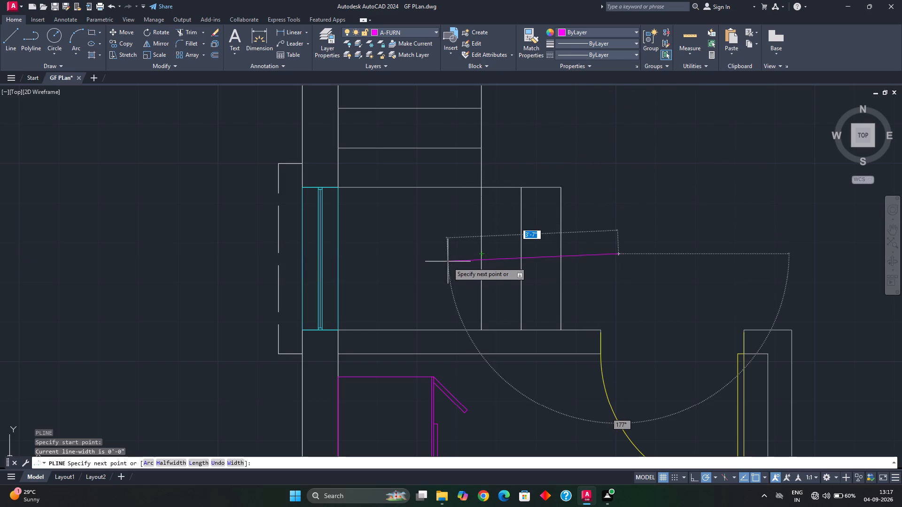
click(446, 257)
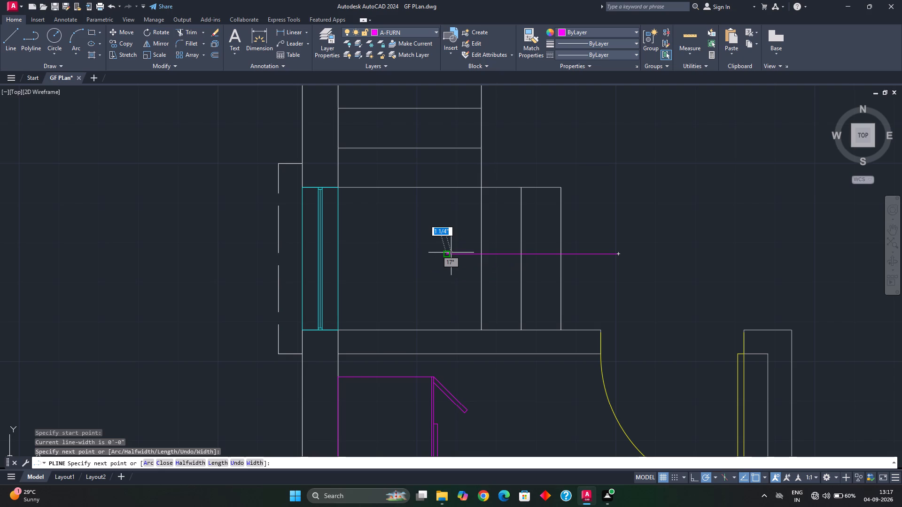
key(w)
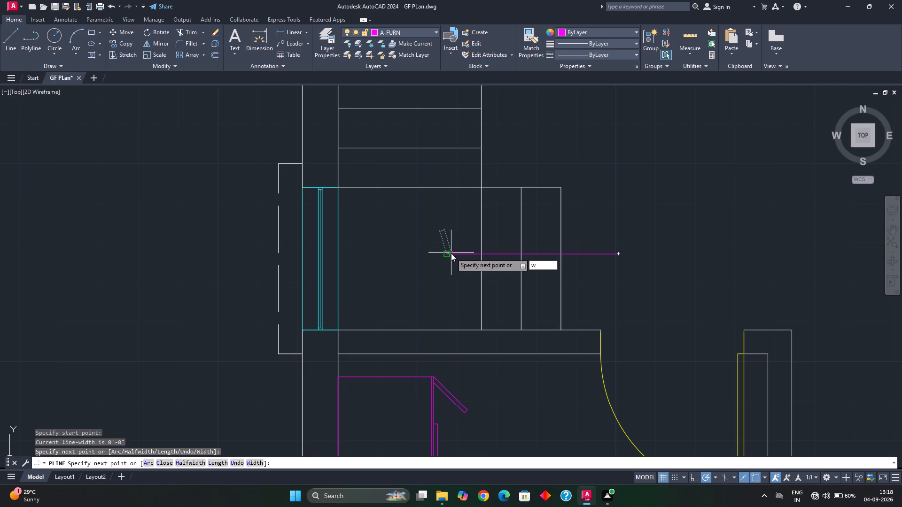
key(space)
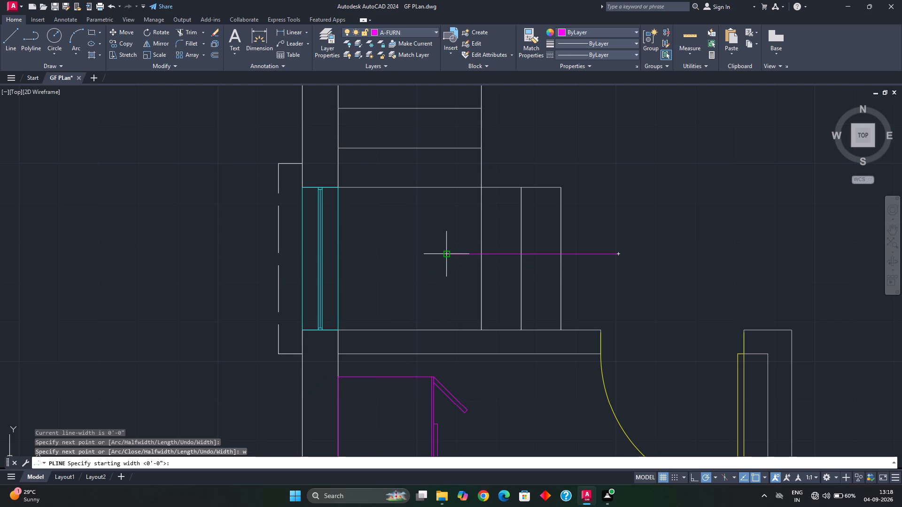
key(2)
key(shift+quotedbl)
key(Return)
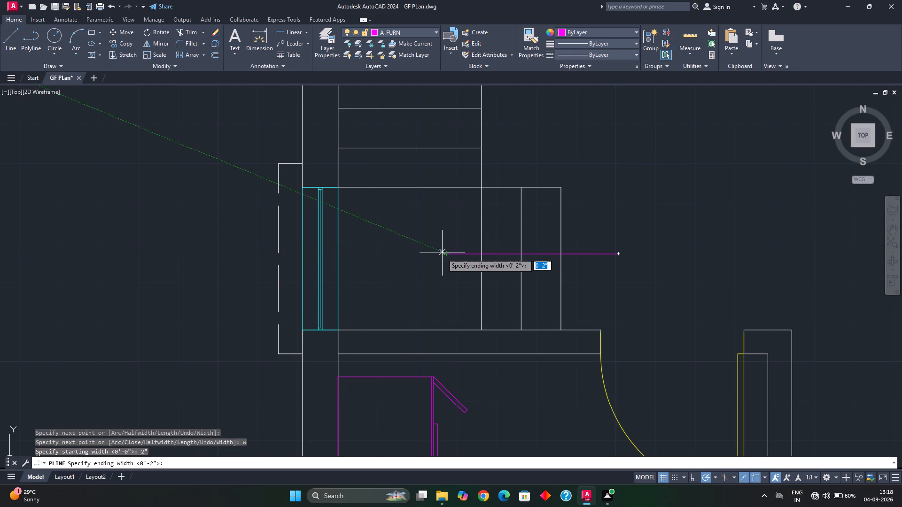
click(447, 253)
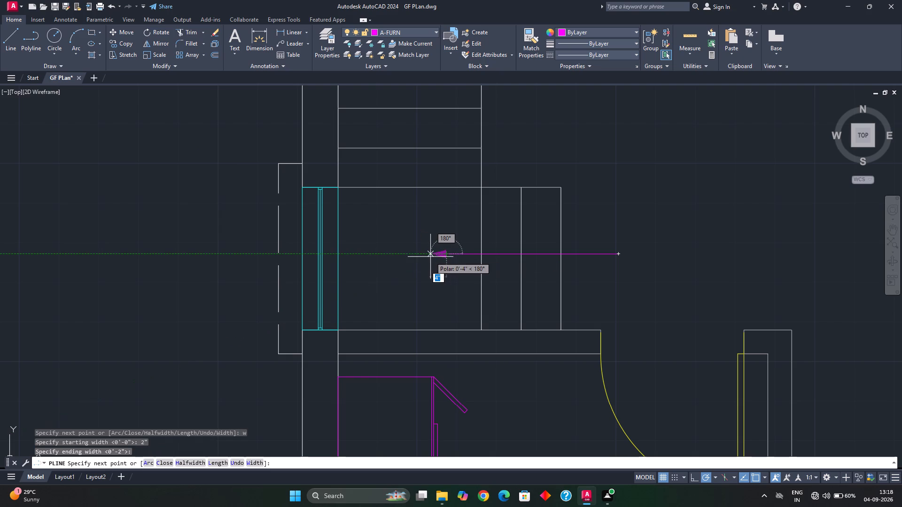
scroll(430, 257, up, 3)
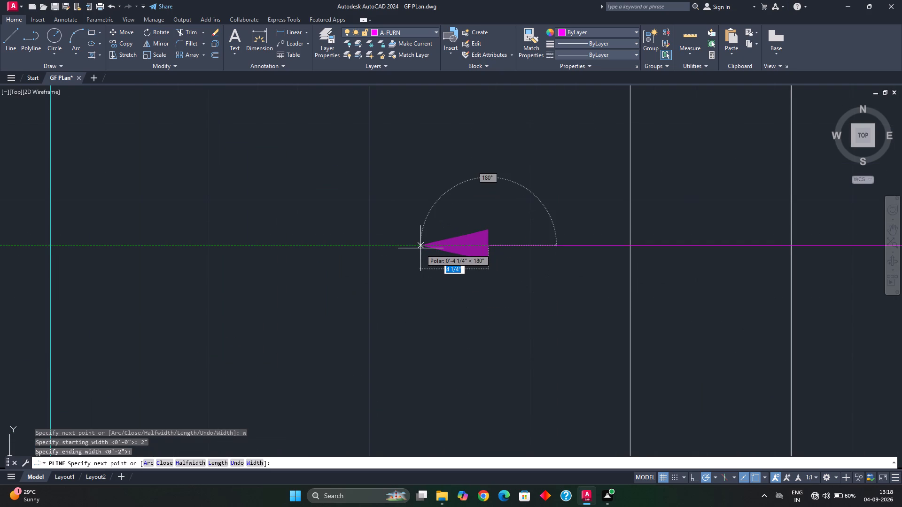
click(420, 249)
key(Escape)
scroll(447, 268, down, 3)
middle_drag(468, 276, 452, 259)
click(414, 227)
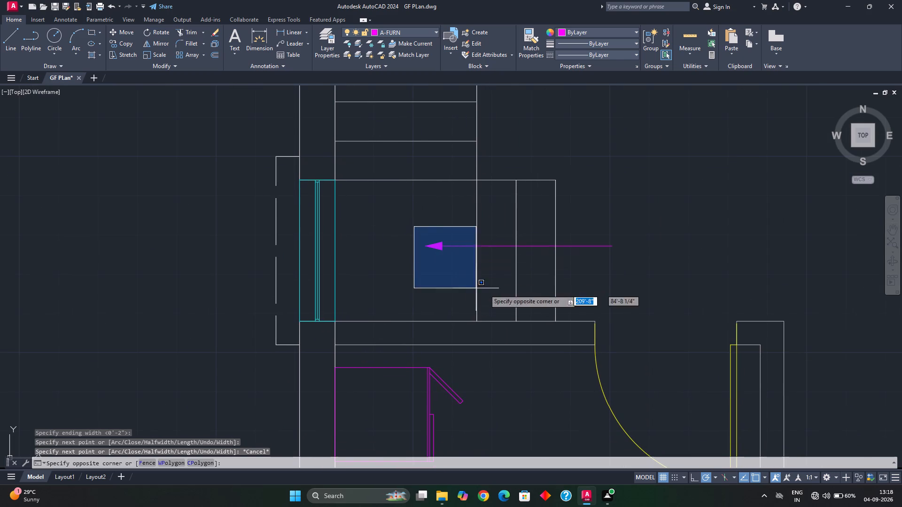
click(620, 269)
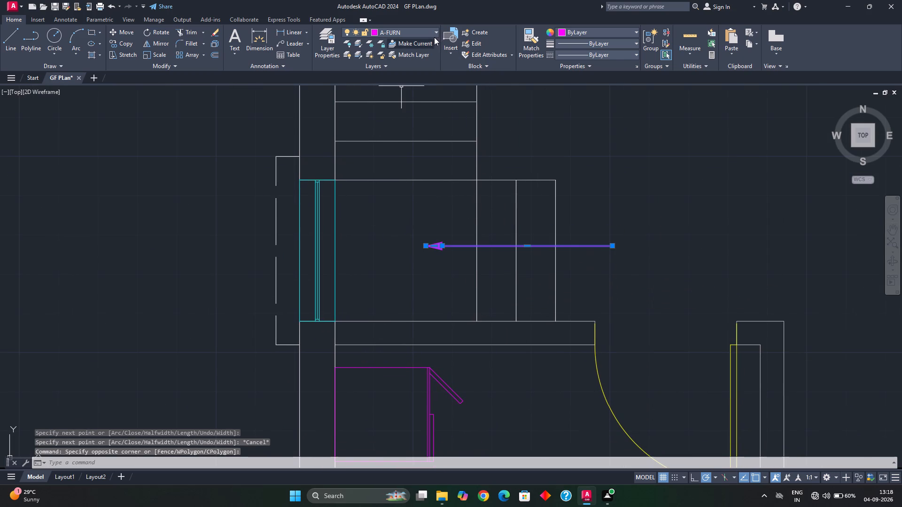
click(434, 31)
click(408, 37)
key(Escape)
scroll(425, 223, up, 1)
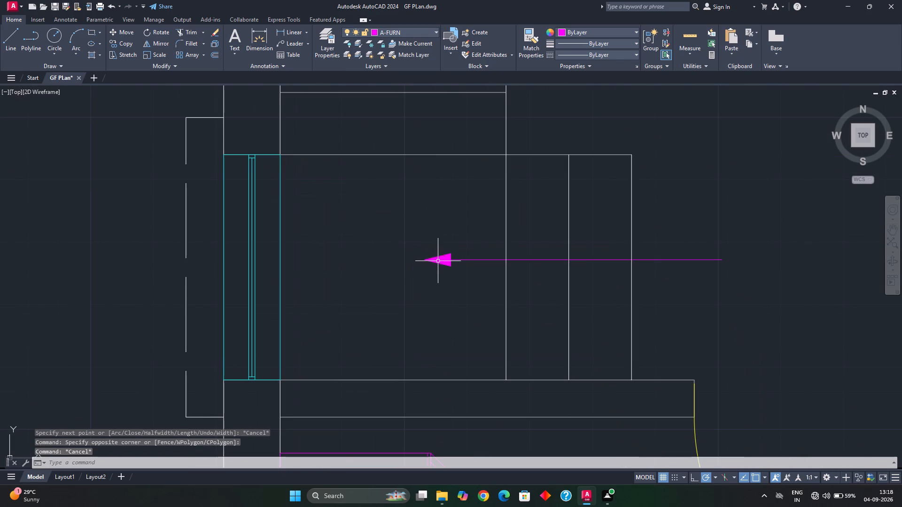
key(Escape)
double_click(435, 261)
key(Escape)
Move the stair direction arrow to layer 0.
click(394, 219)
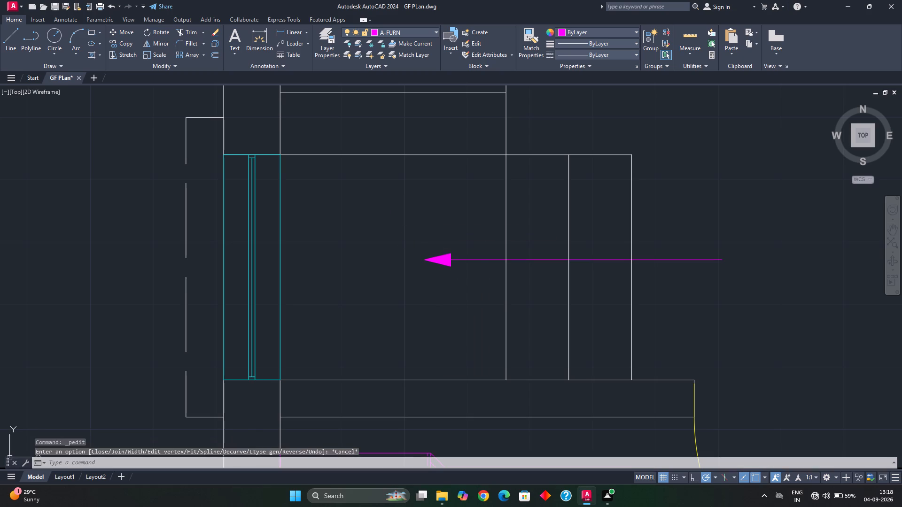
click(741, 290)
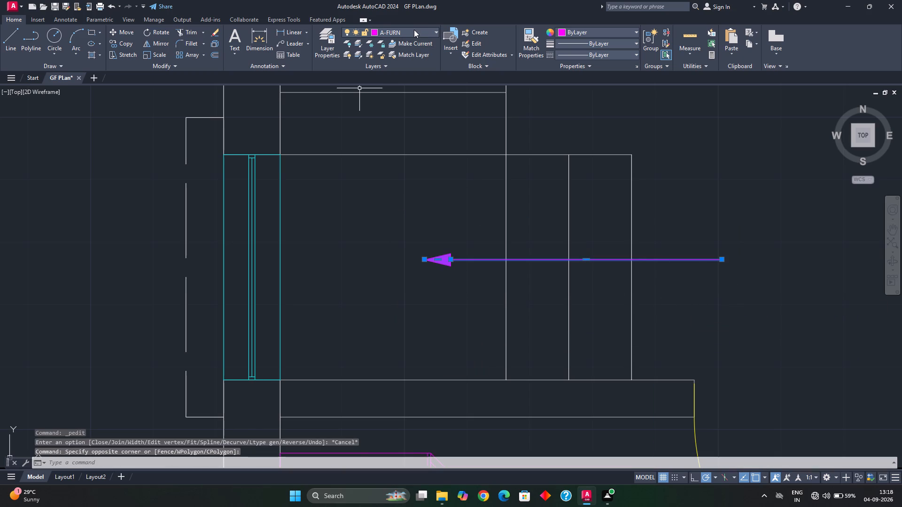
click(414, 30)
click(401, 43)
key(Escape)
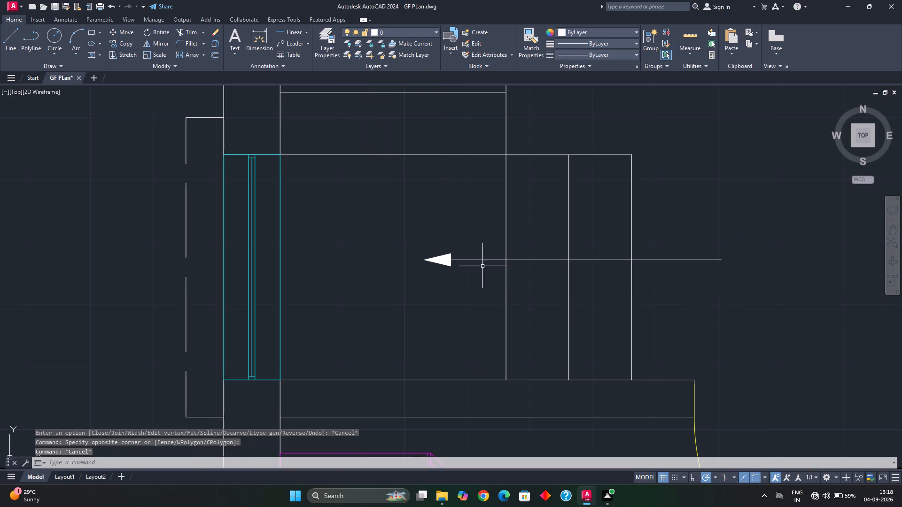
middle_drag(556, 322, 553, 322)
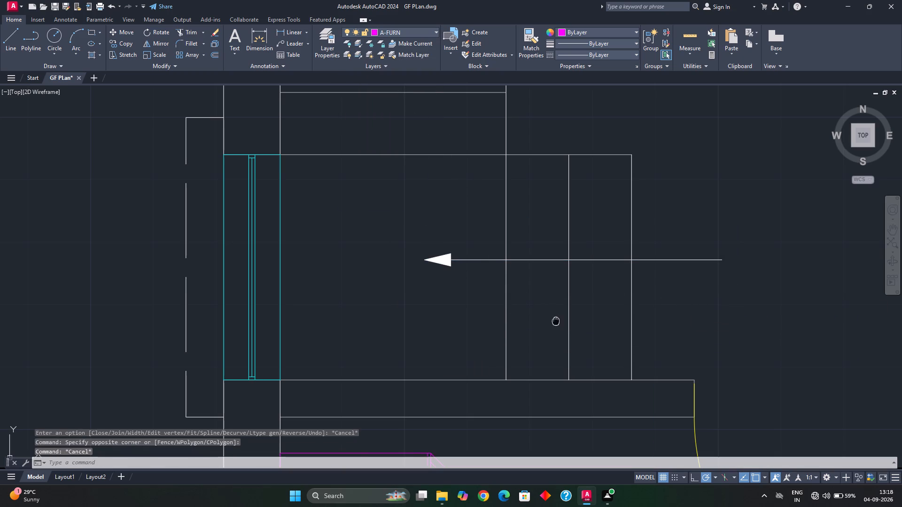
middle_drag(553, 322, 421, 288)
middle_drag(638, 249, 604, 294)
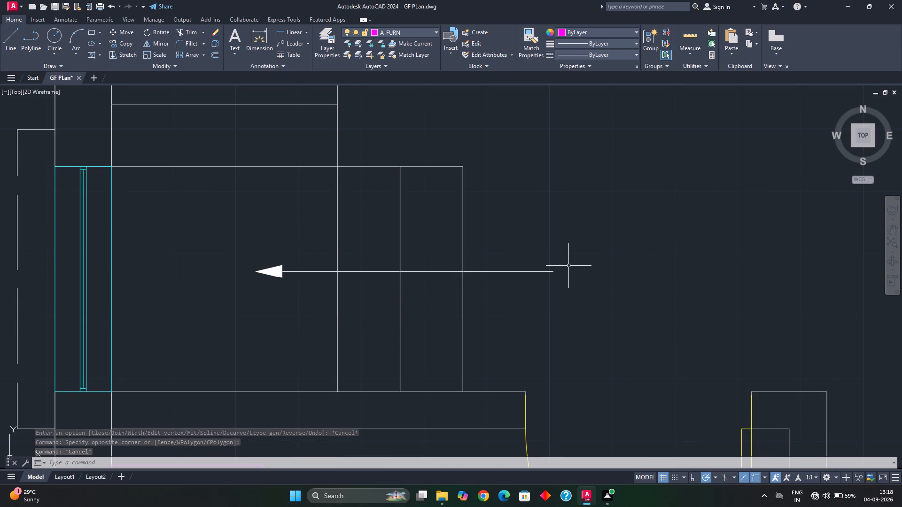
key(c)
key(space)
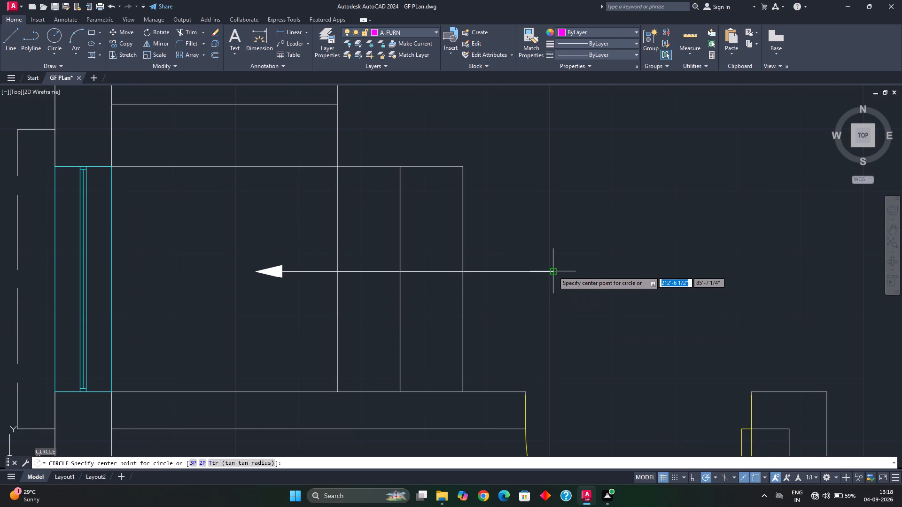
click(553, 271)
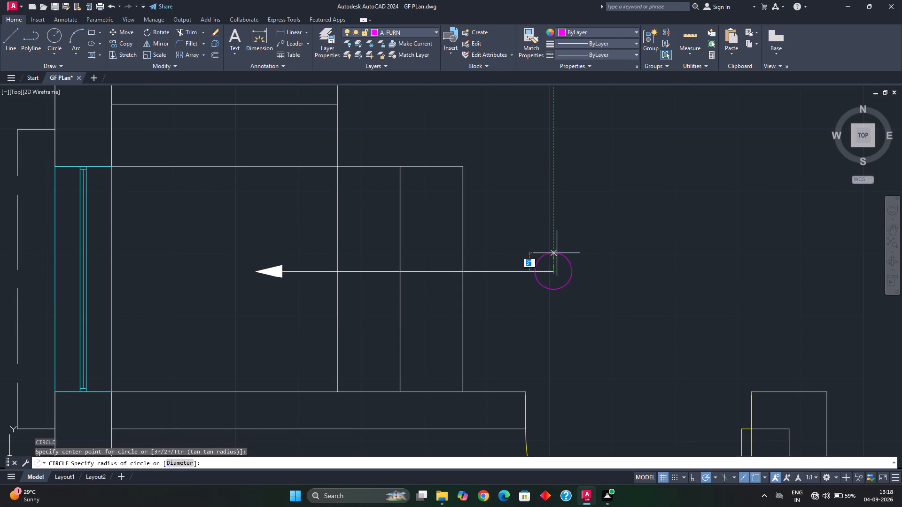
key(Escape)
Draw a circle with a radius of about 3 1/4" centred on the east end of the stair arrow.
text(c)
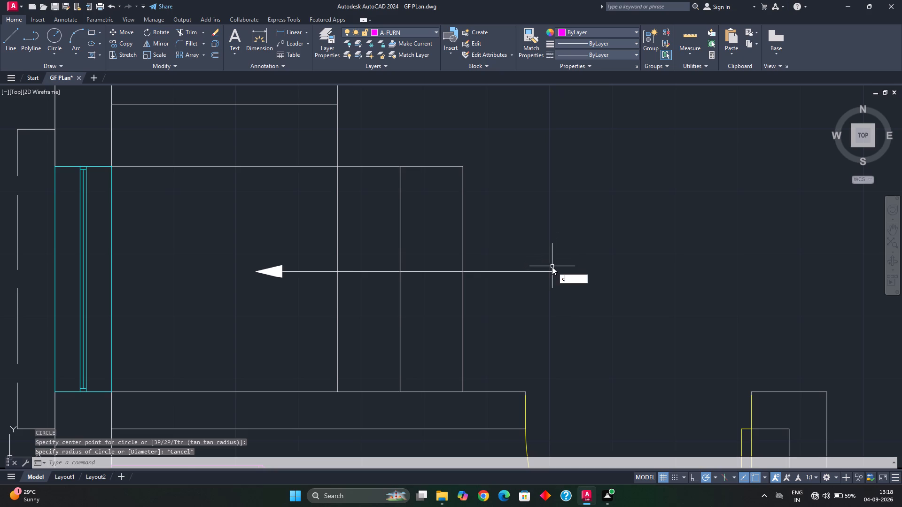
key(space)
click(552, 273)
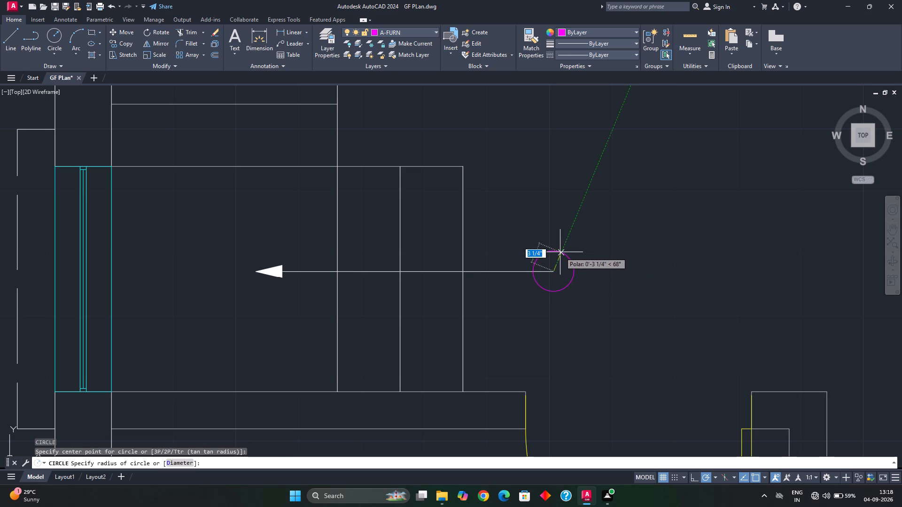
click(560, 253)
key(Escape)
Move the circle east so its west quadrant touches the tail end of the stair arrow.
click(549, 249)
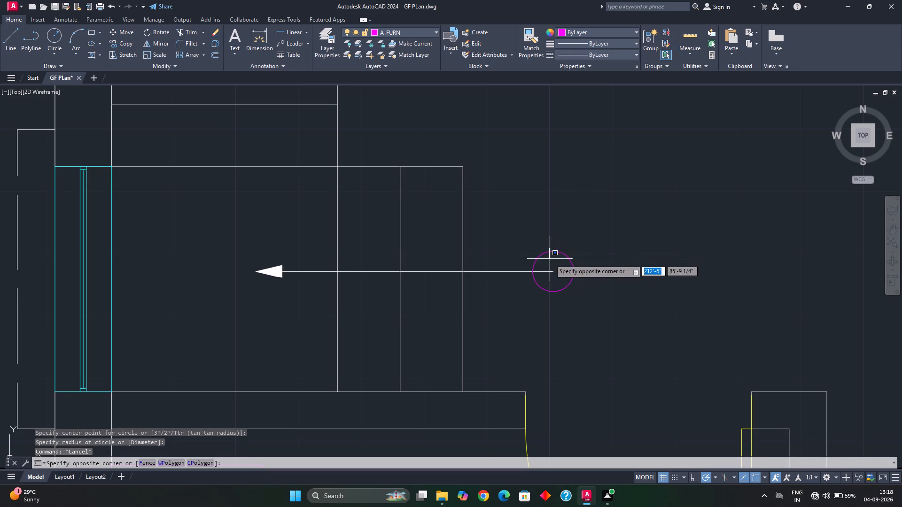
click(550, 259)
click(555, 258)
click(556, 245)
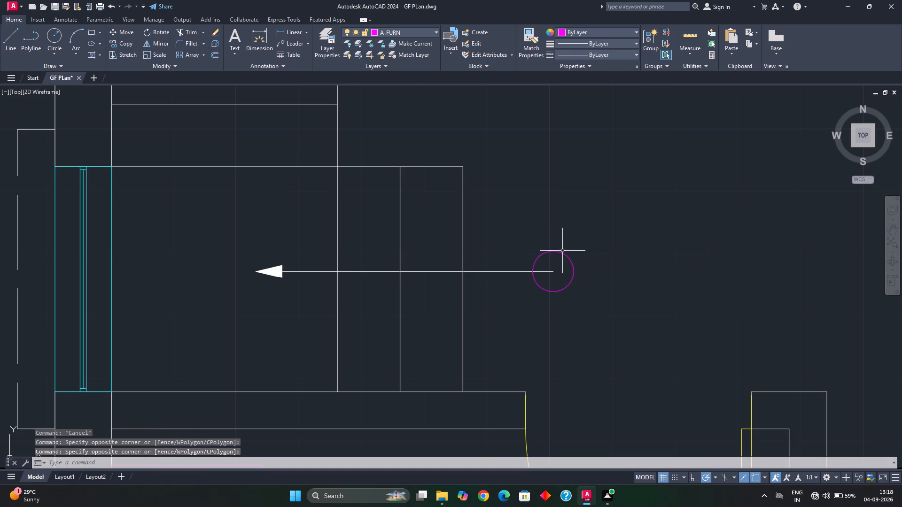
click(558, 253)
text(m)
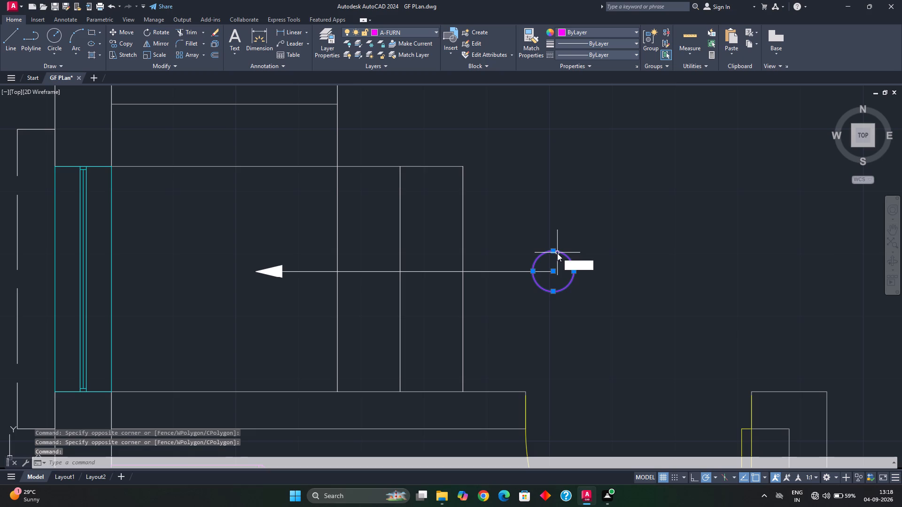
key(space)
click(531, 272)
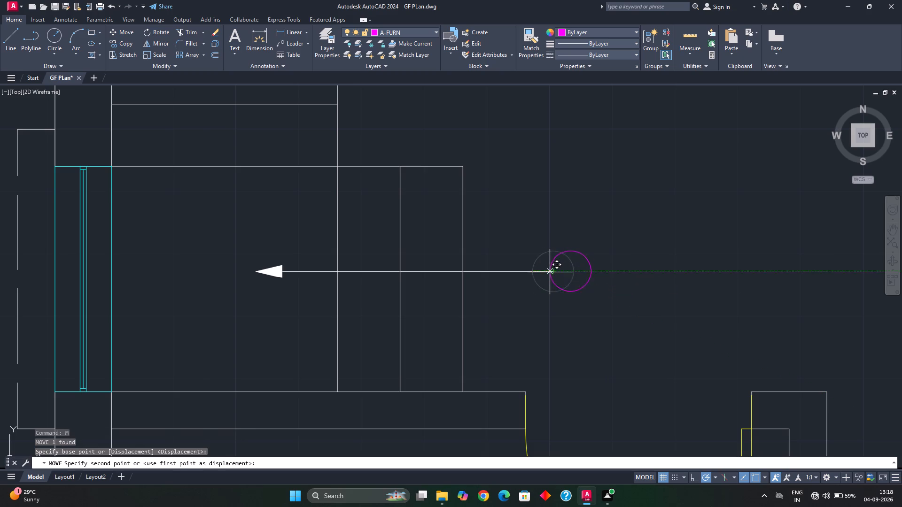
click(550, 273)
key(Escape)
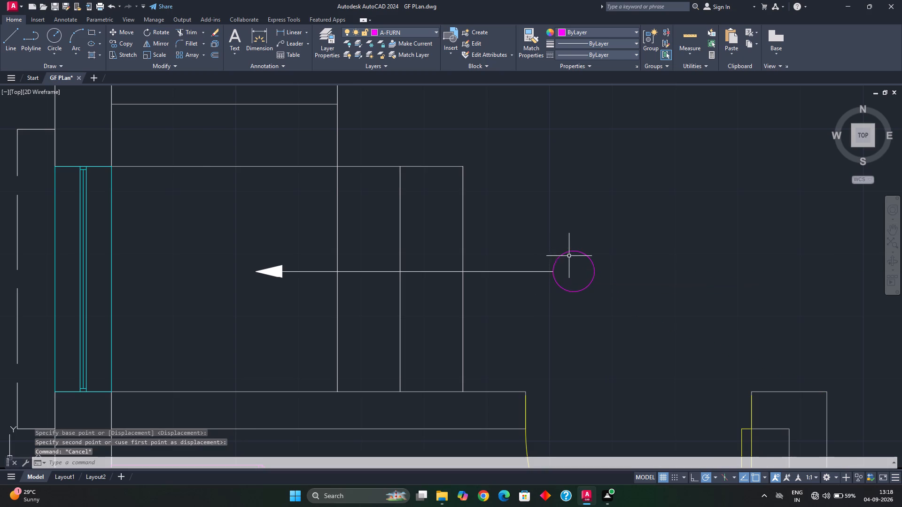
Move the circle at the stair arrow's tail to layer 0.
scroll(420, 243, down, 2)
middle_drag(482, 271, 499, 238)
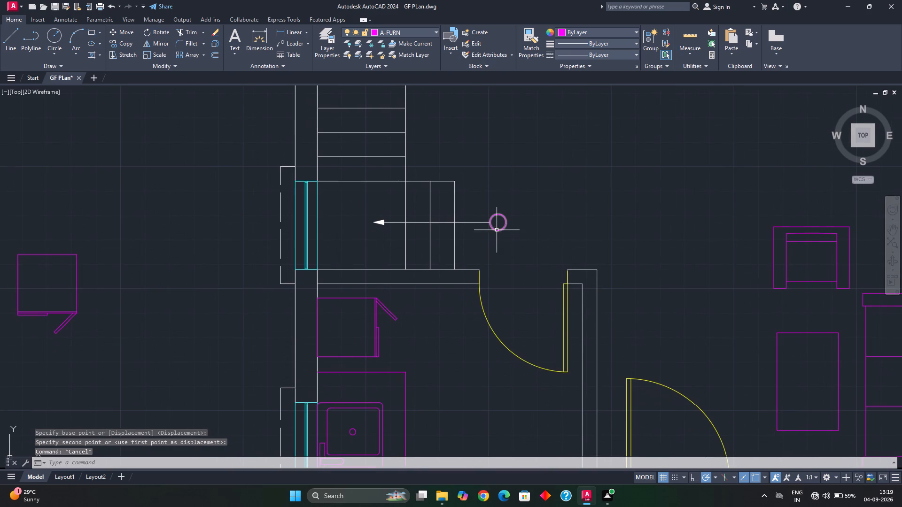
click(495, 229)
click(398, 26)
click(411, 29)
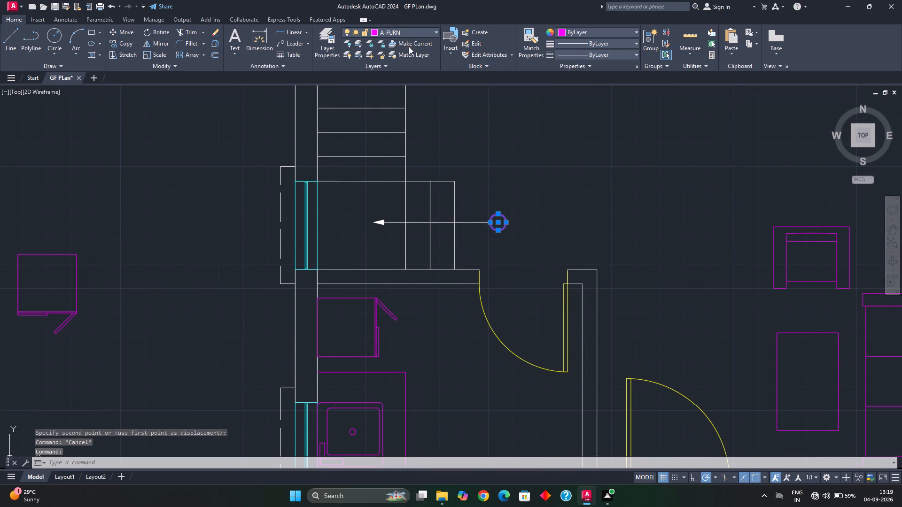
click(417, 44)
key(Escape)
Make layer 0 current and add the multiline text UP inside the circle at the stair arrow's tail.
scroll(487, 219, up, 1)
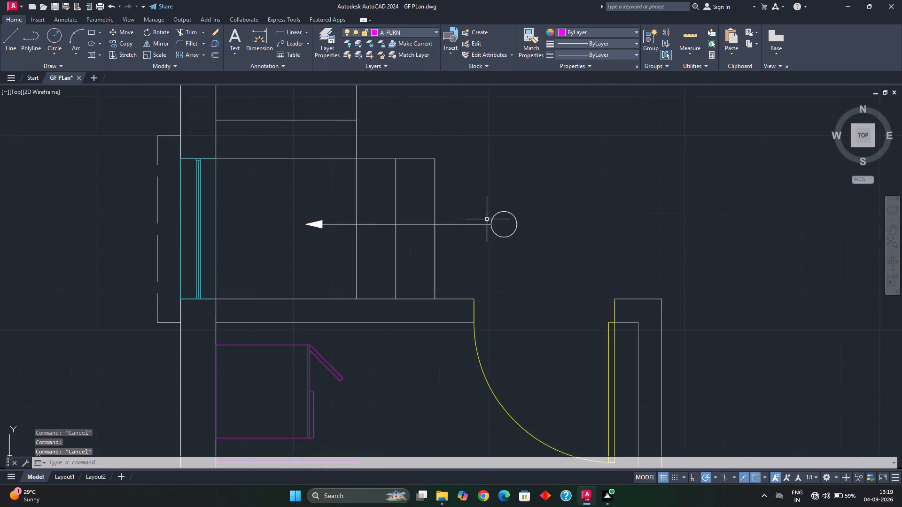
scroll(488, 221, up, 2)
scroll(499, 235, down, 2)
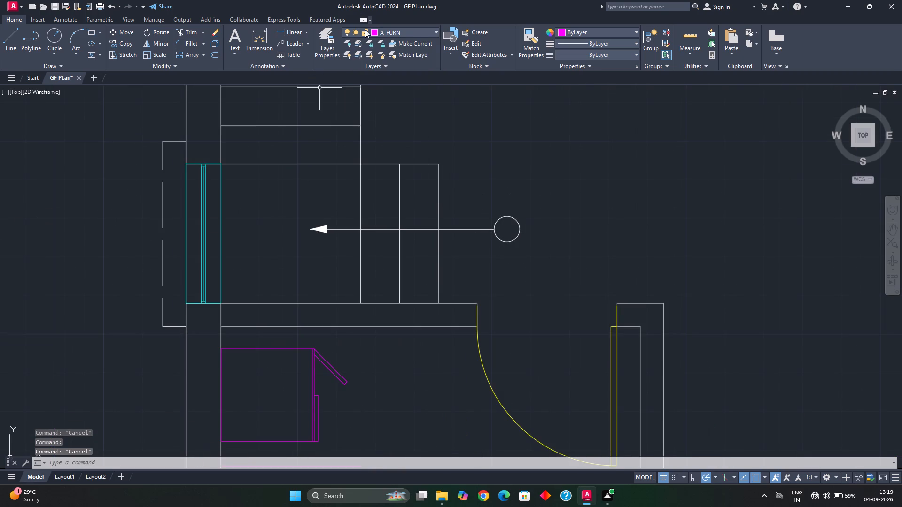
click(402, 29)
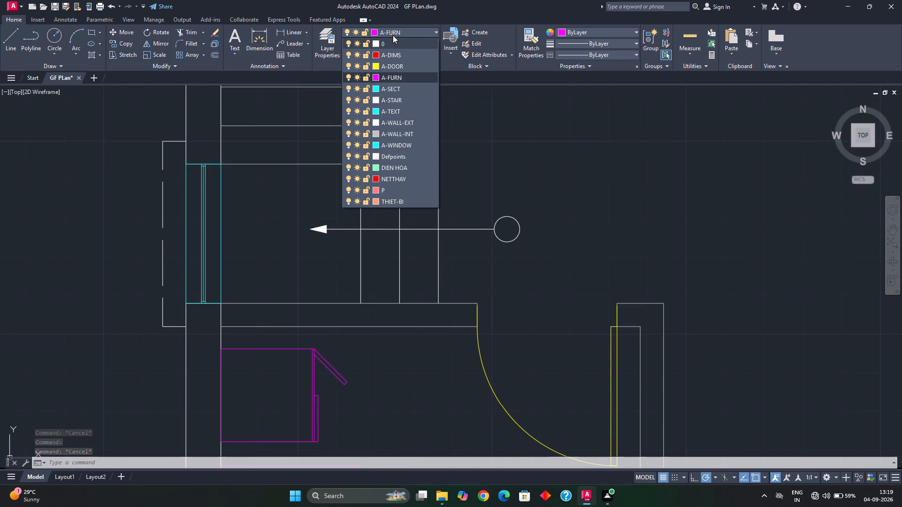
click(389, 44)
double_click(236, 30)
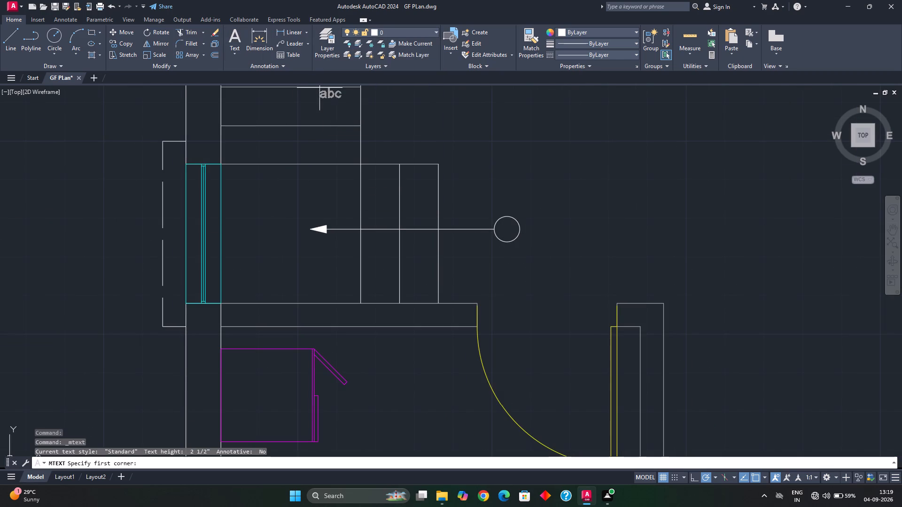
click(501, 226)
scroll(501, 229, up, 2)
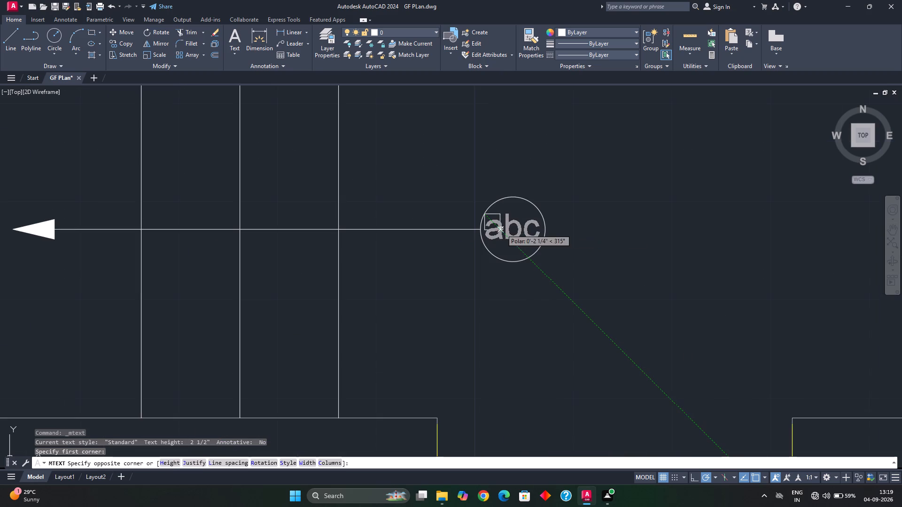
click(538, 248)
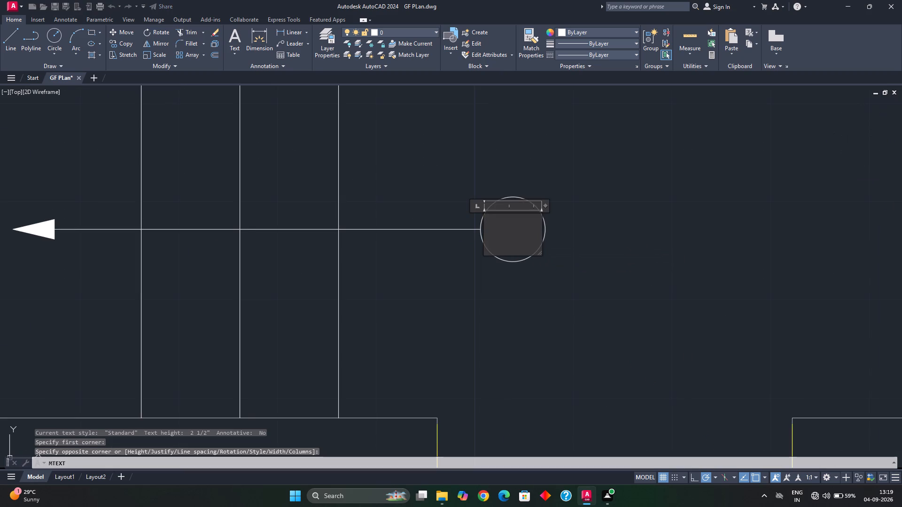
key(u)
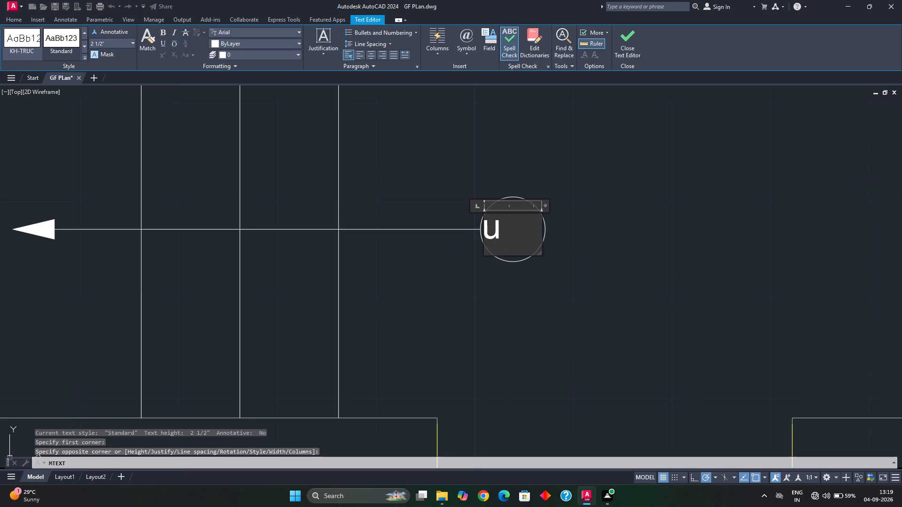
key(BackSpace)
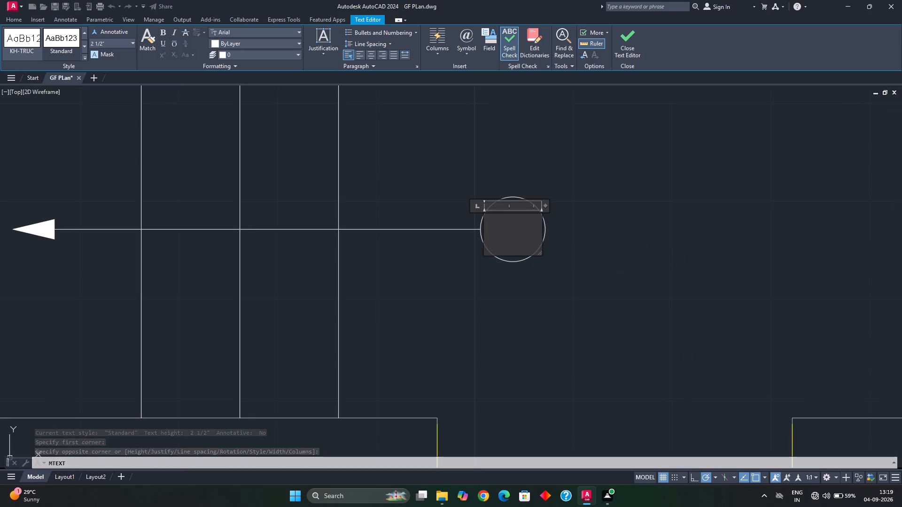
key(u)
key(p)
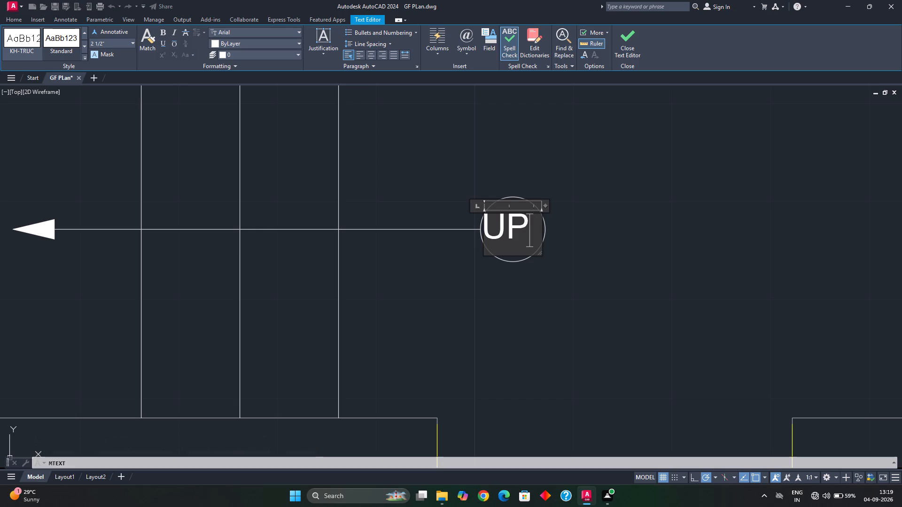
click(568, 283)
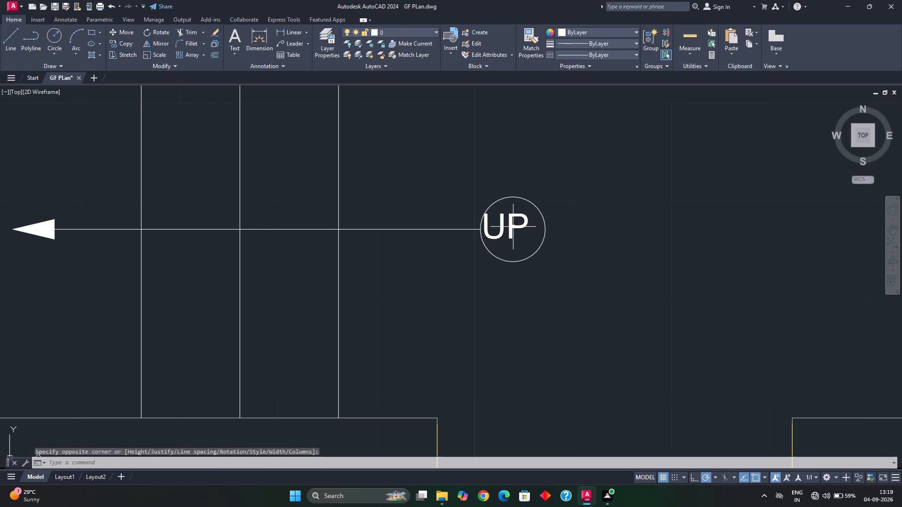
Move the UP text about 1" toward the southeast to centre it within the circle.
click(509, 227)
key(m)
key(space)
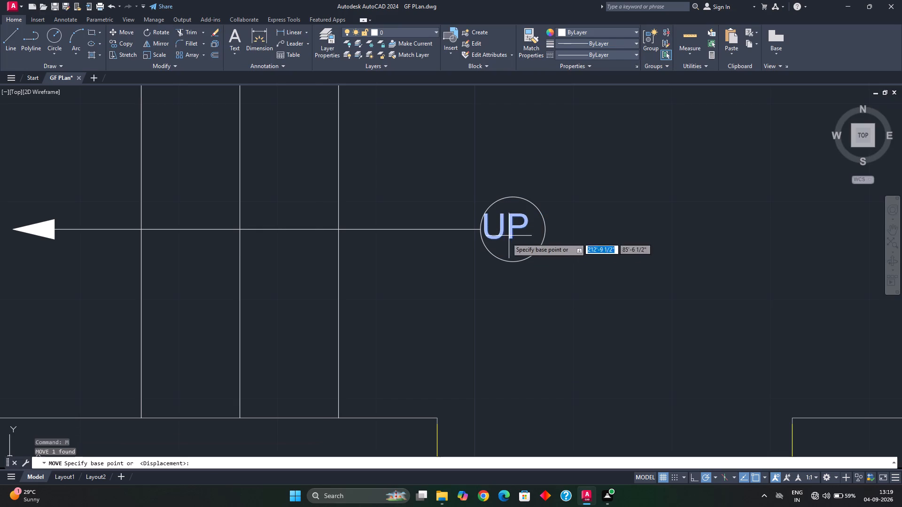
click(501, 233)
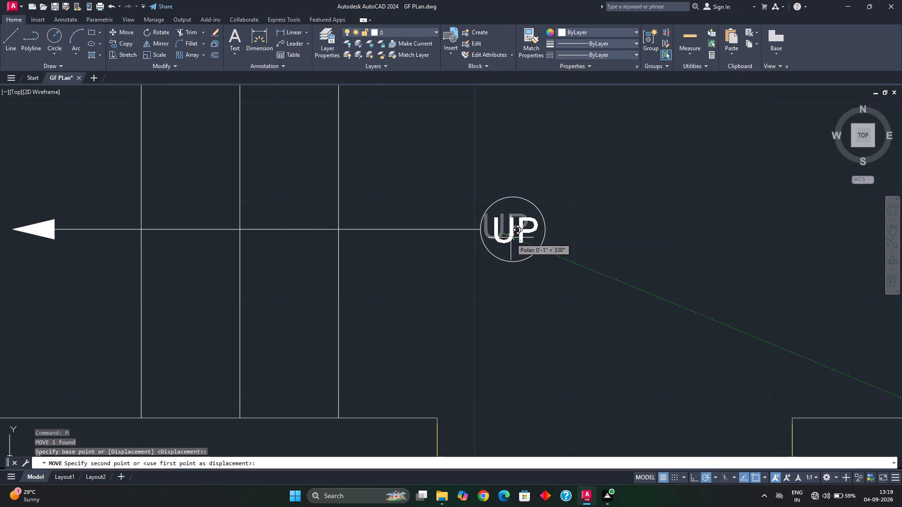
click(511, 238)
scroll(551, 246, down, 2)
key(Escape)
key(Escape)
key(Escape)
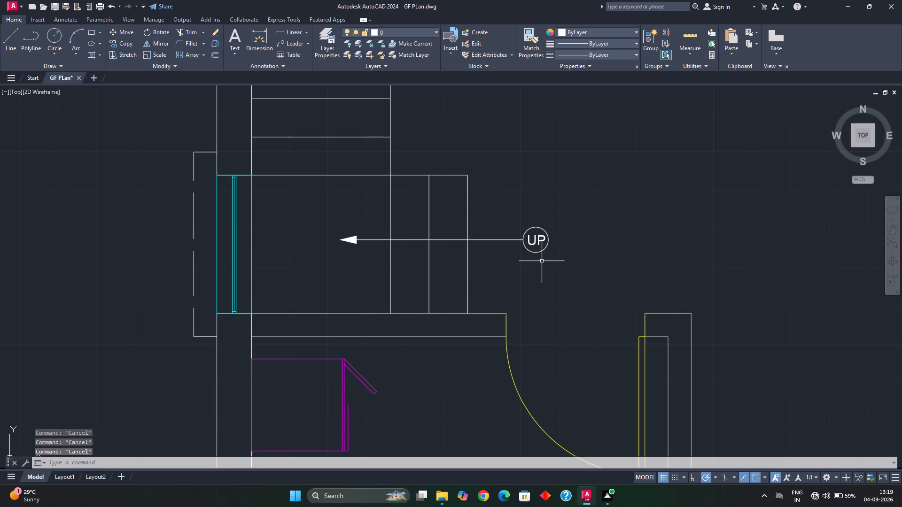
Set the linetype of the UP circle and the stair direction arrow to ACAD_ISO02W100.
click(541, 252)
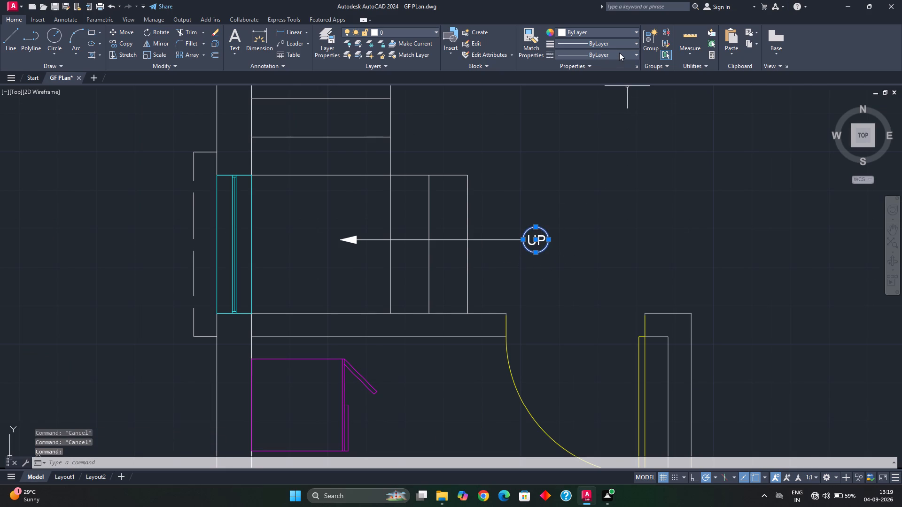
click(619, 53)
click(614, 86)
click(492, 239)
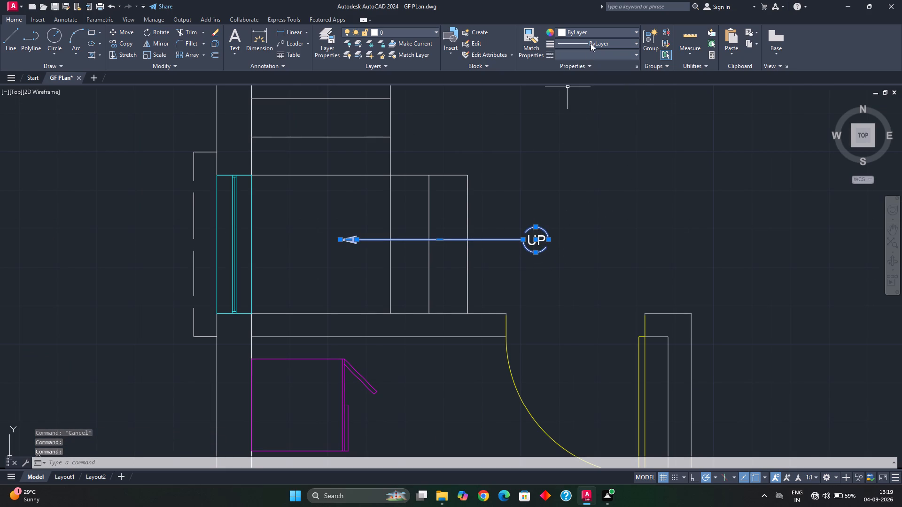
click(594, 55)
click(587, 83)
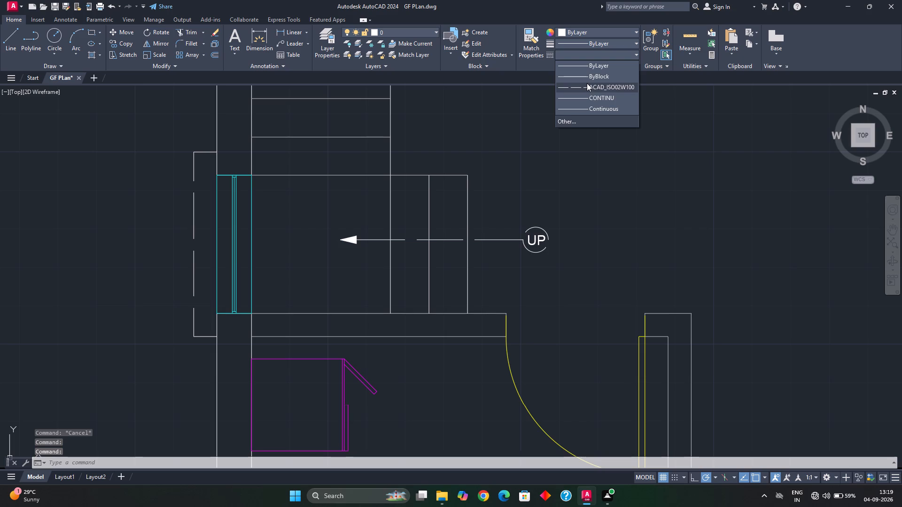
key(Escape)
Make A-DIMS the current layer.
scroll(565, 198, down, 2)
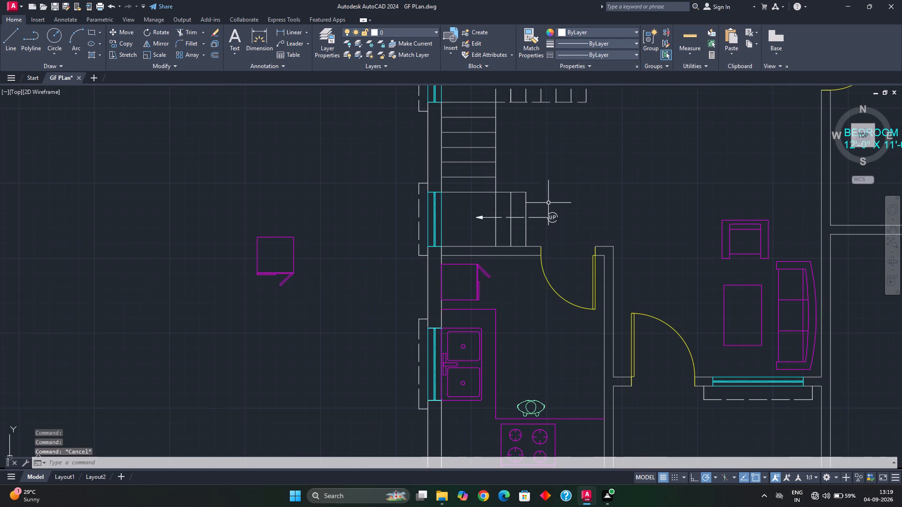
scroll(565, 236, down, 1)
middle_drag(568, 231, 568, 216)
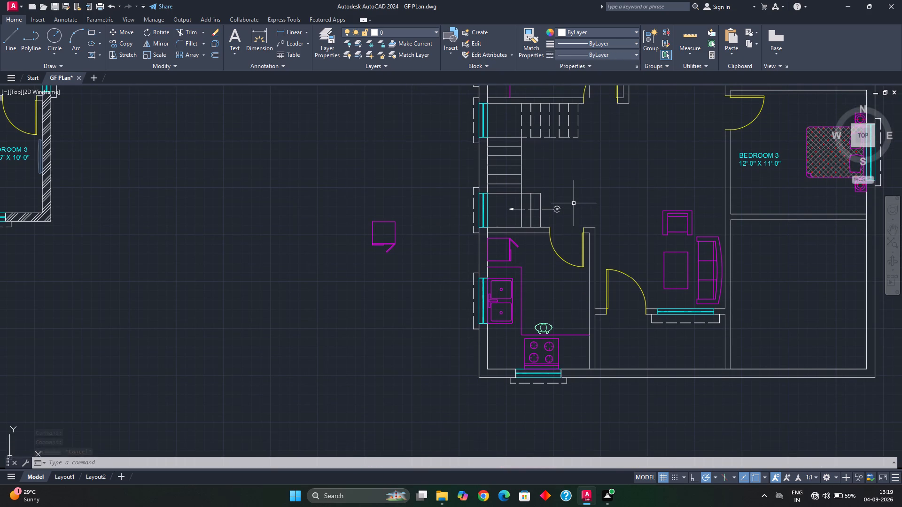
middle_drag(543, 145, 553, 168)
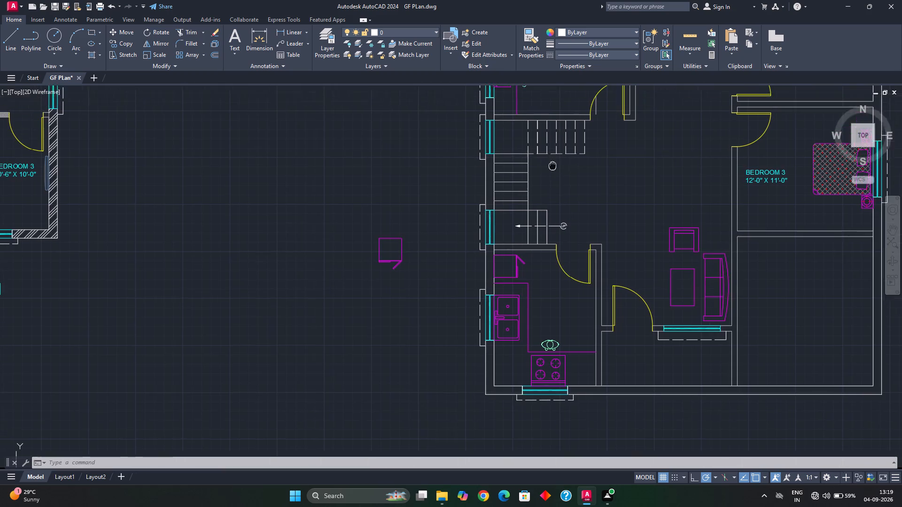
middle_drag(553, 168, 562, 209)
click(410, 25)
click(415, 31)
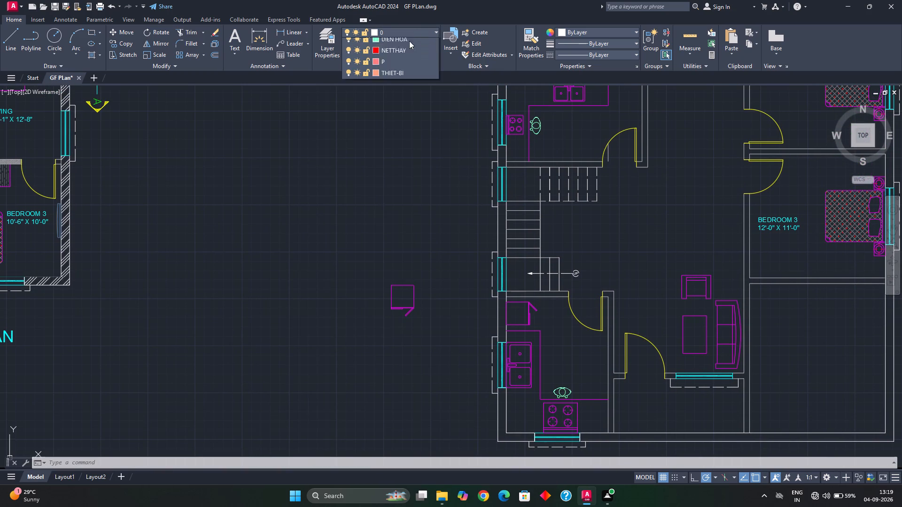
click(409, 52)
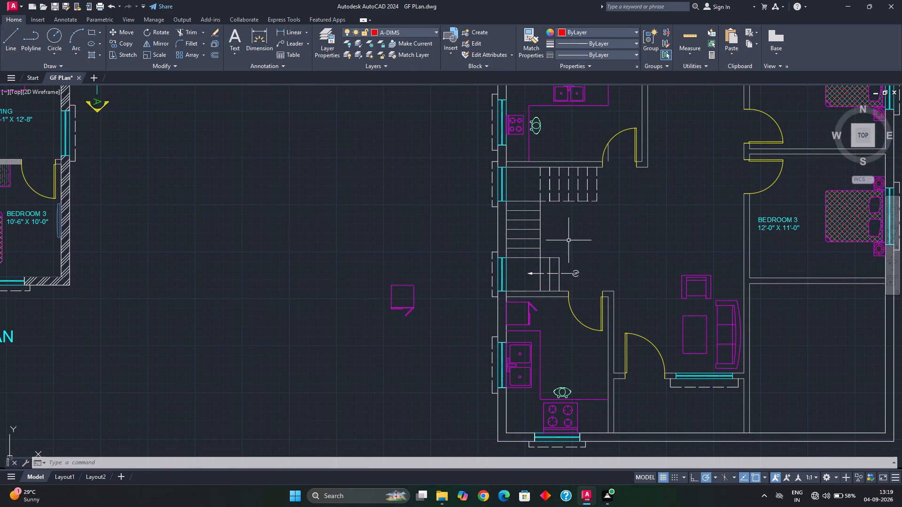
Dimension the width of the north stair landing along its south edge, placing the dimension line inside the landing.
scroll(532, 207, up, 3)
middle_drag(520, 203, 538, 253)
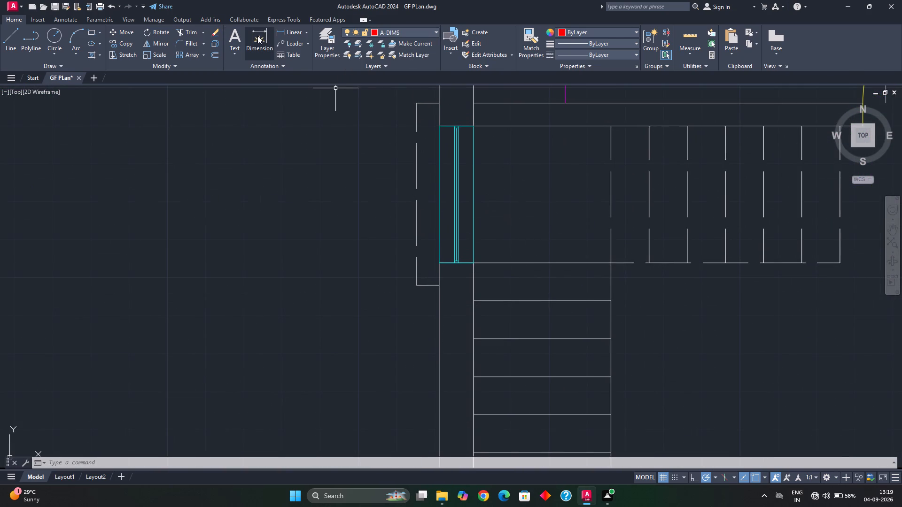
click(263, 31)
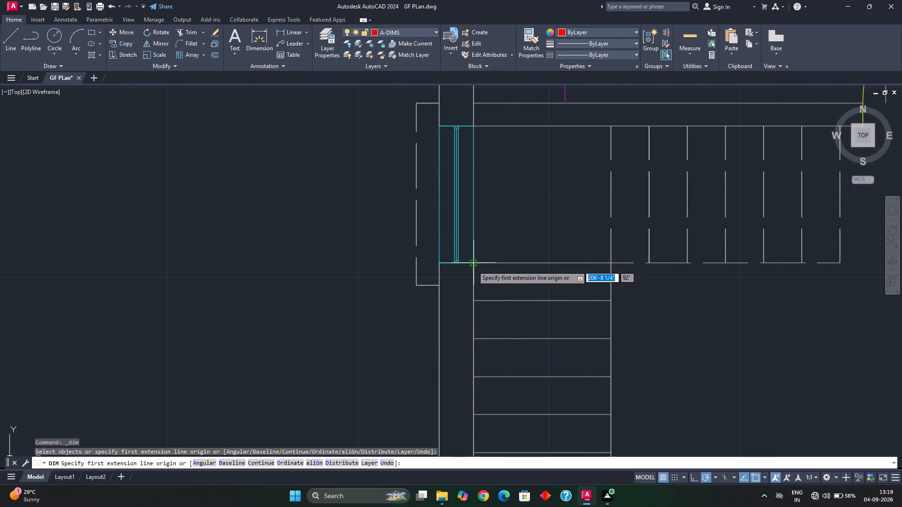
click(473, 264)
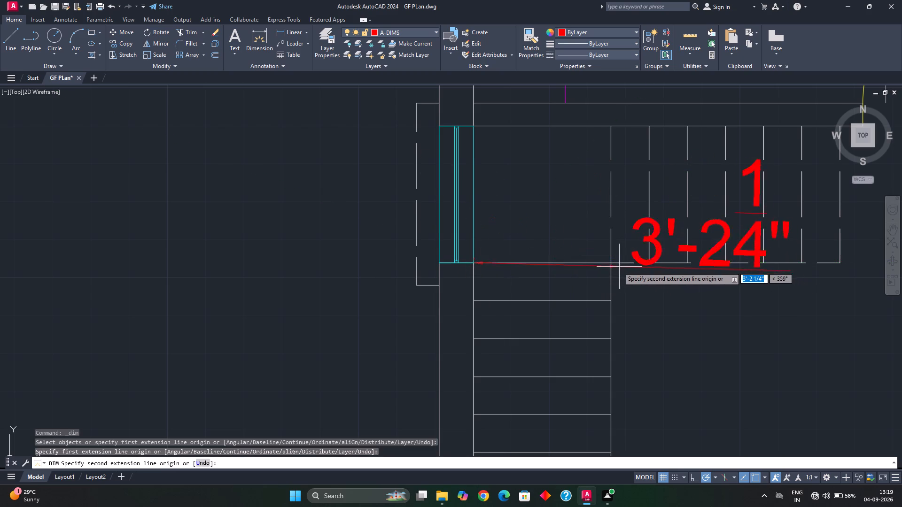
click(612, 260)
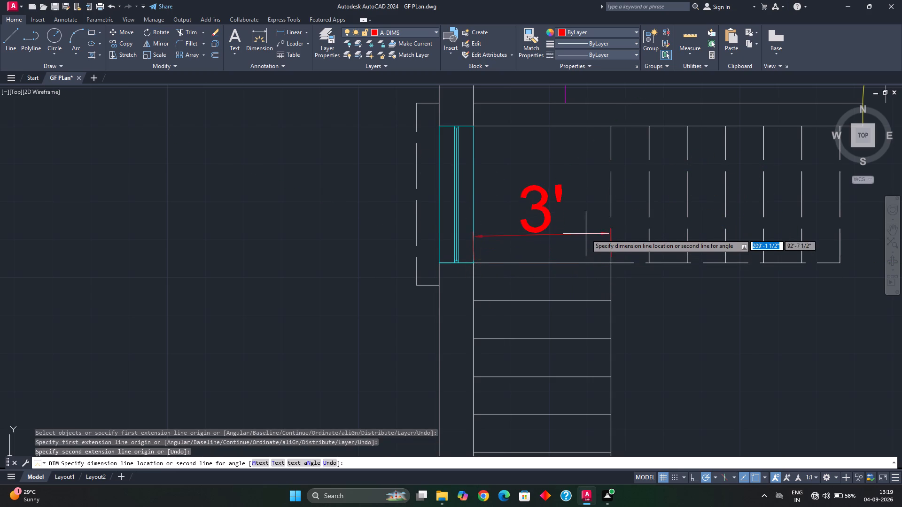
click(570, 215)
Dimension the north-south depth of the south stair landing along the wall's inner face, placing the dimension inside the landing.
scroll(565, 254, down, 1)
middle_drag(562, 253, 537, 114)
click(480, 264)
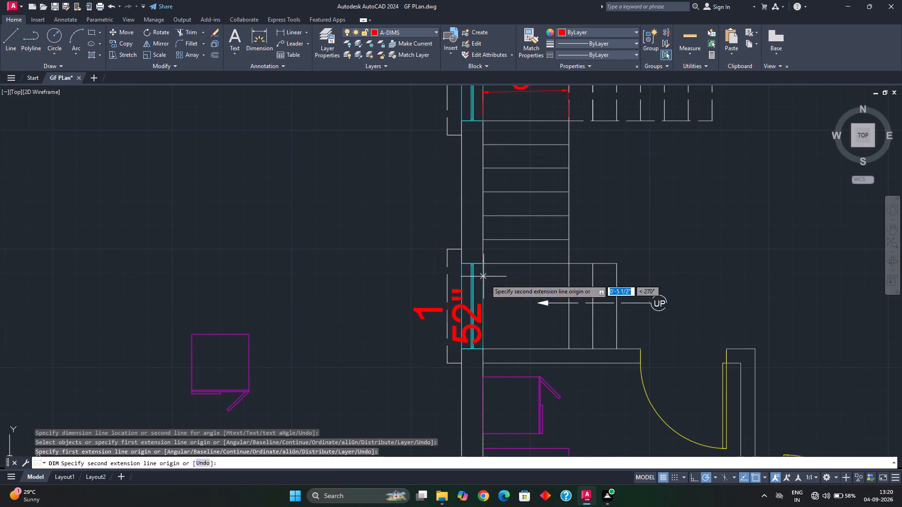
click(483, 350)
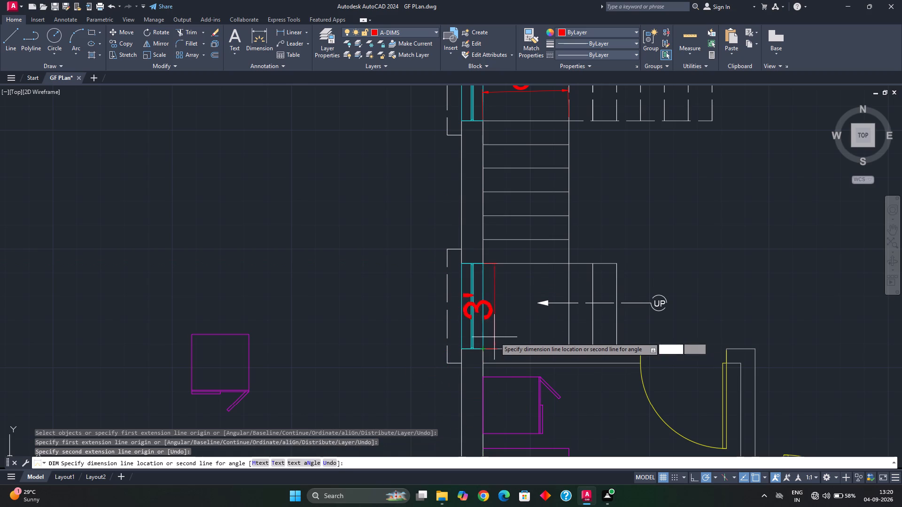
click(523, 323)
scroll(529, 315, down, 2)
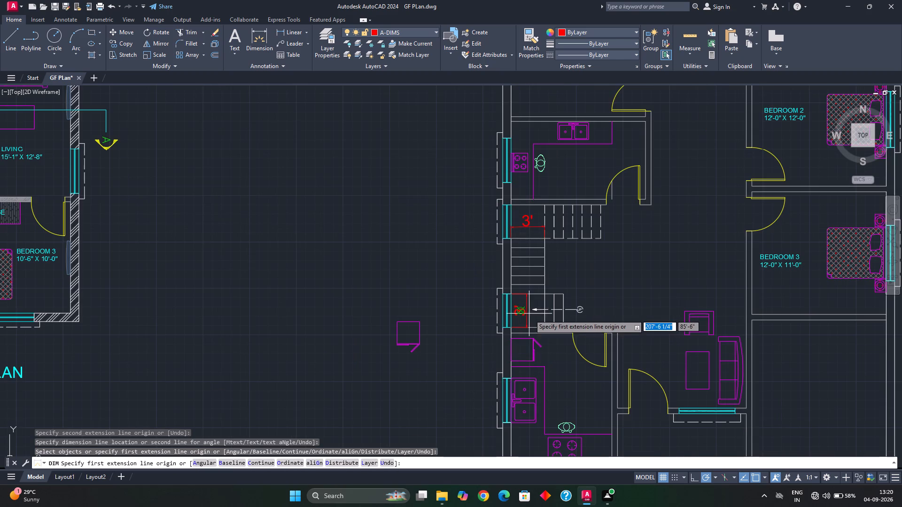
key(Escape)
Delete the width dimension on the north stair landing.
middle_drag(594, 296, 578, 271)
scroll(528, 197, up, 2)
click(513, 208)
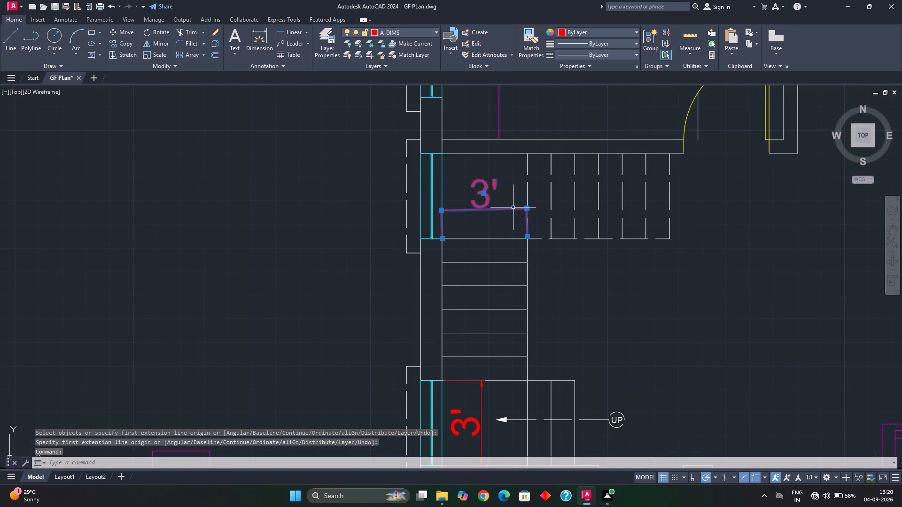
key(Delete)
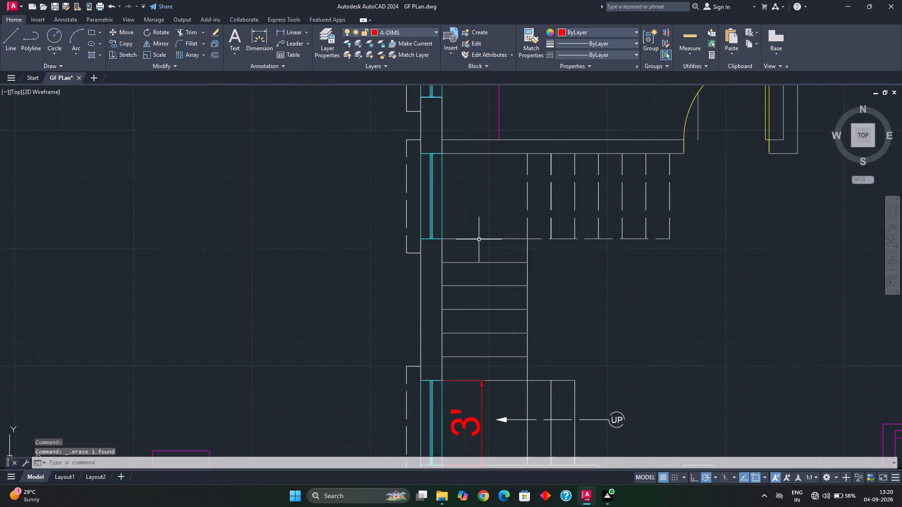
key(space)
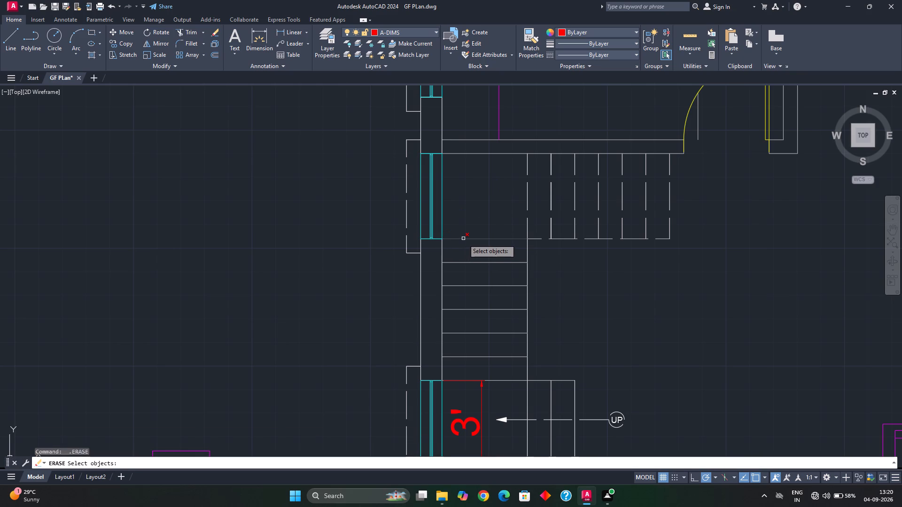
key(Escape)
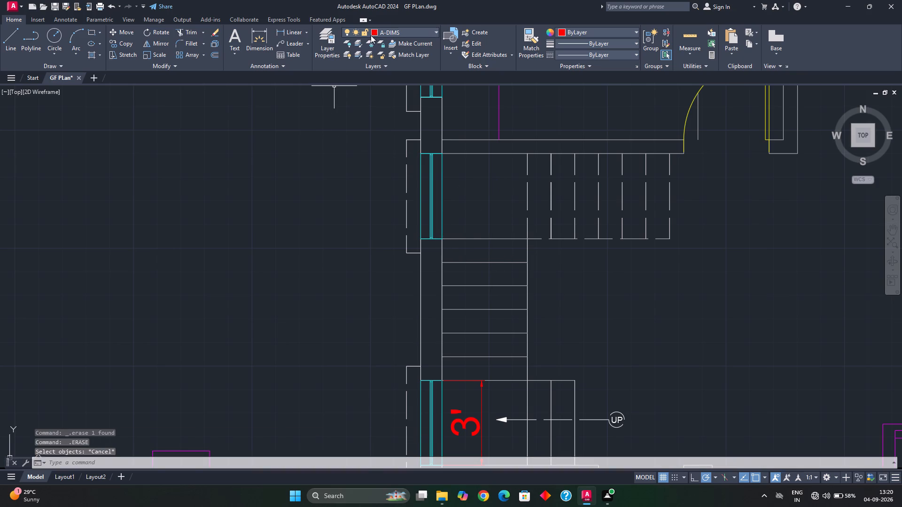
Dimension the width of the north stair landing along its south edge, placing the dimension line just inside the landing.
click(262, 37)
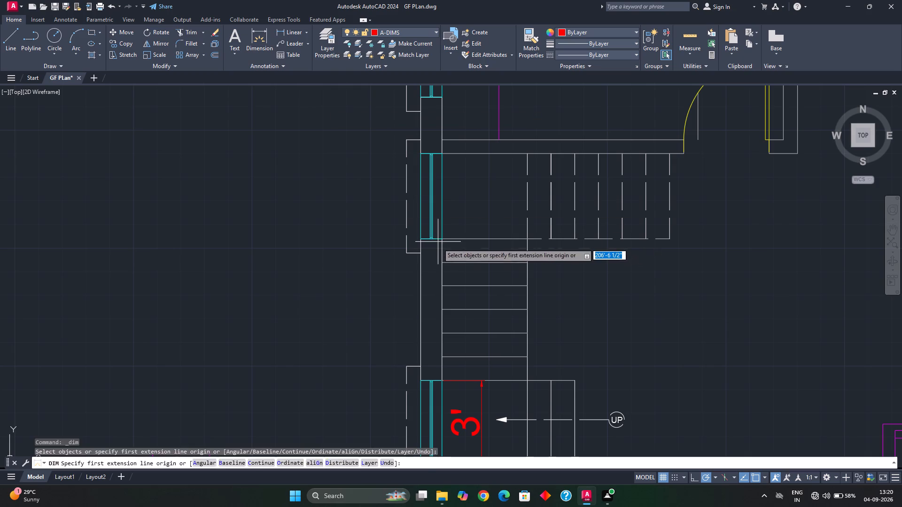
click(443, 241)
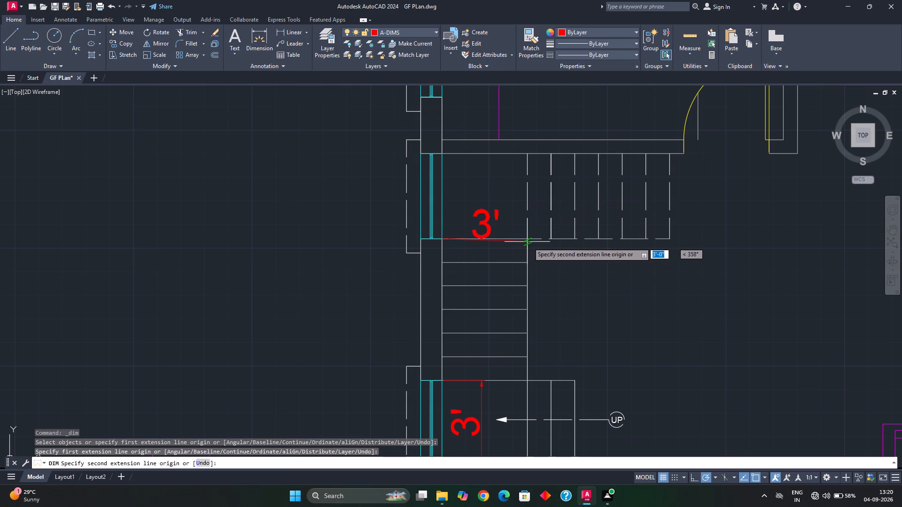
click(528, 237)
click(516, 229)
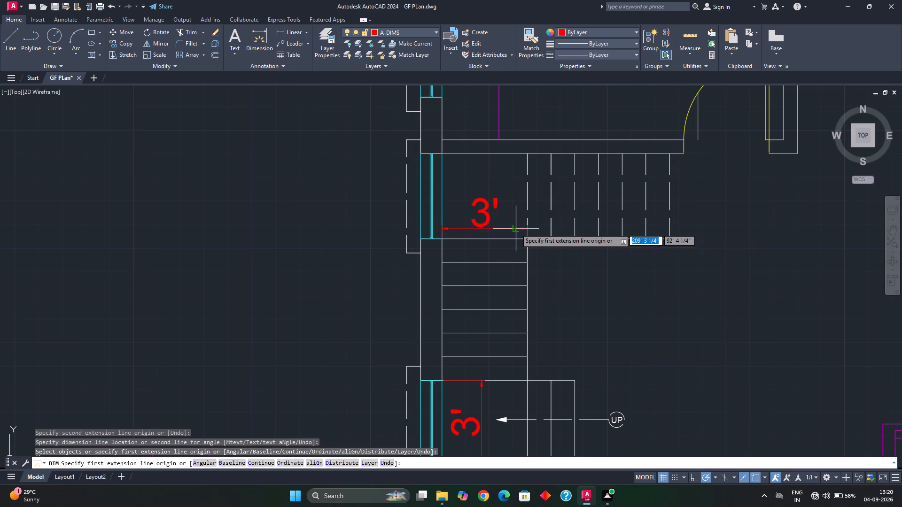
key(Escape)
Copy the KITCHEN & DINNING label from the ground floor plan into the new plan's south kitchen.
scroll(517, 234, down, 3)
middle_drag(531, 268, 529, 236)
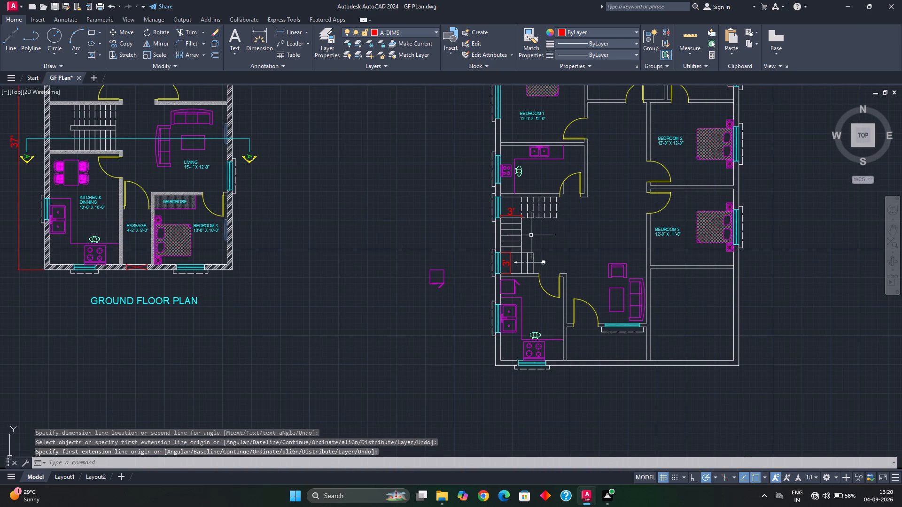
middle_drag(536, 247, 538, 226)
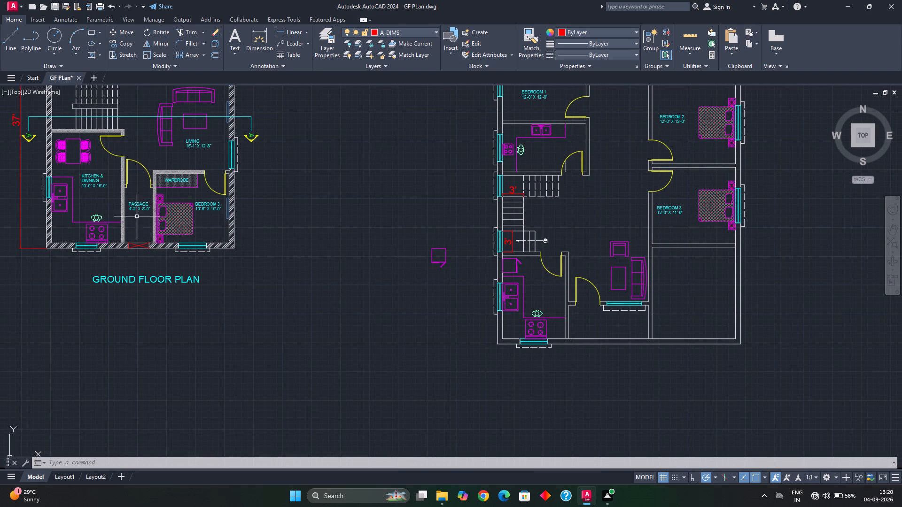
middle_drag(112, 193, 180, 239)
middle_drag(169, 219, 180, 253)
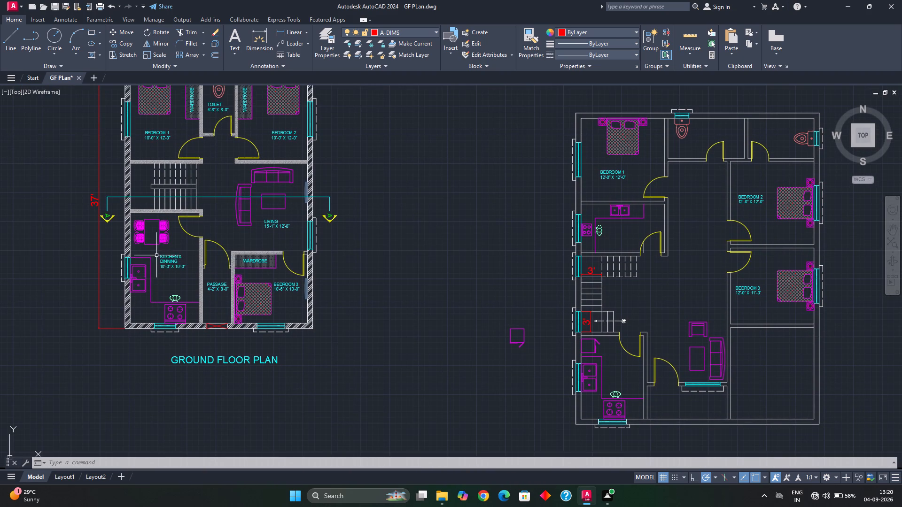
click(163, 260)
key(ctrl+c)
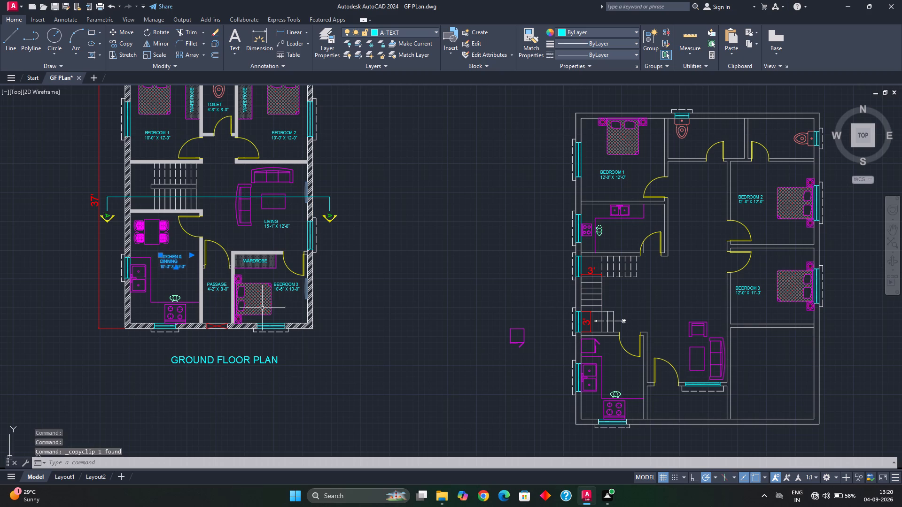
key(ctrl+Escape)
key(ctrl+v)
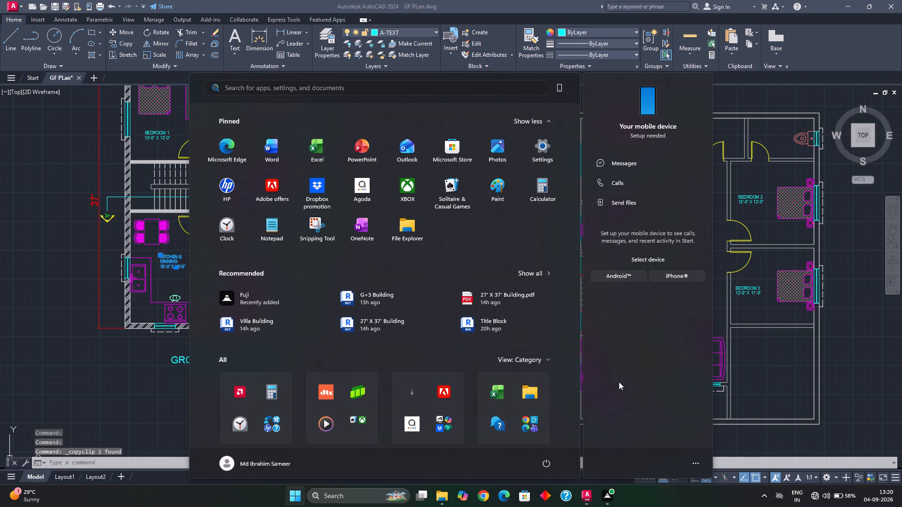
click(763, 94)
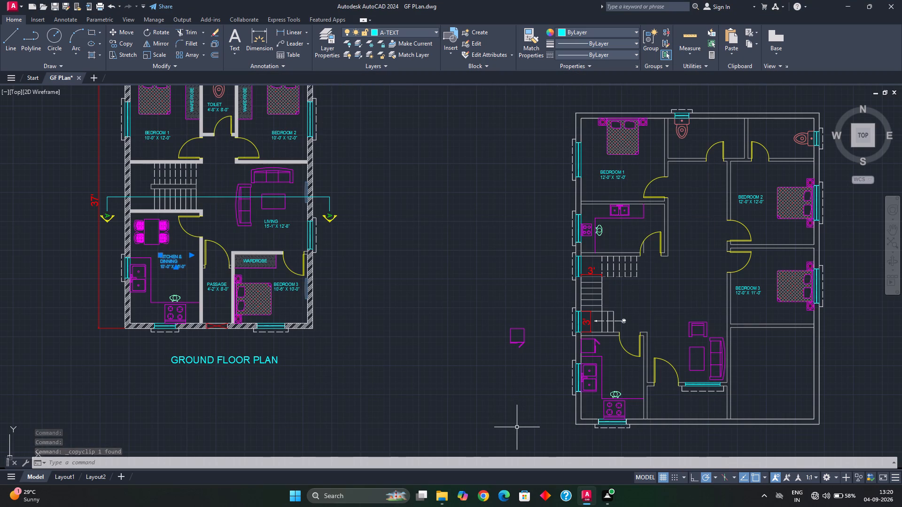
key(ctrl+v)
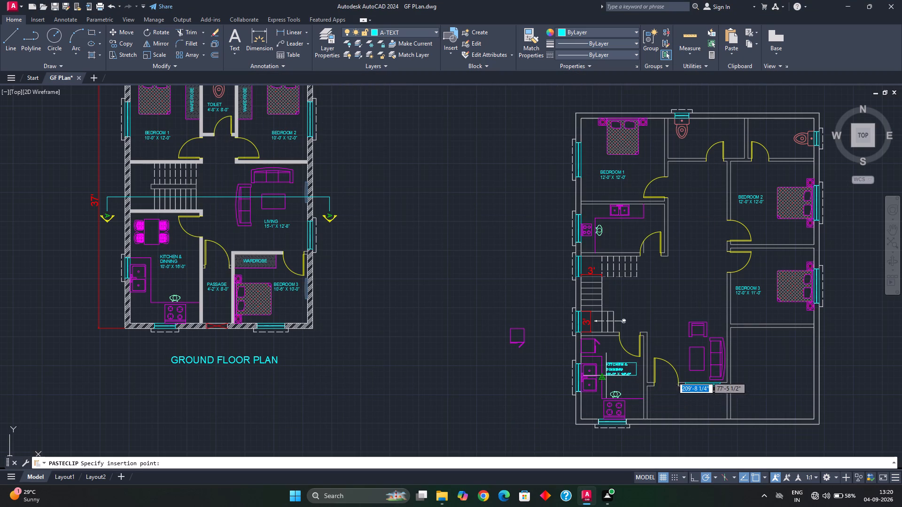
click(606, 376)
Move the copied kitchen label about 9 1/2" east, clear of the west counter.
click(612, 378)
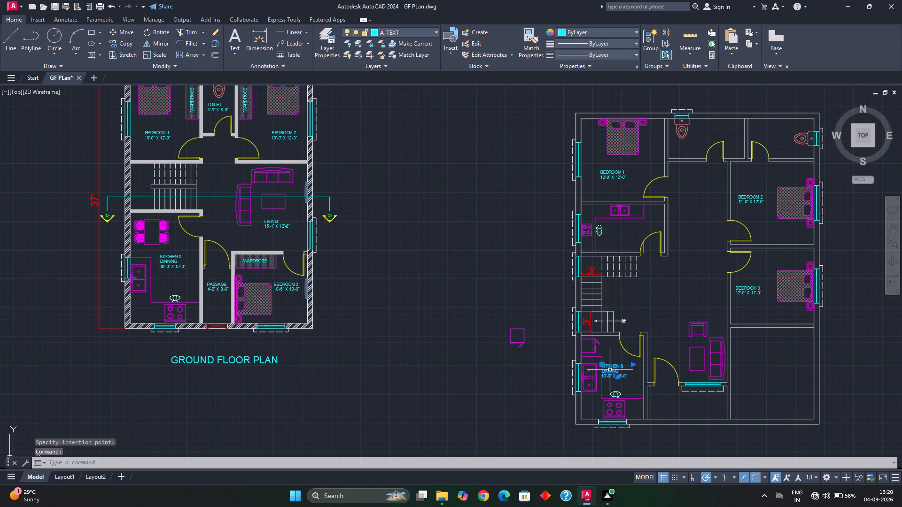
key(m)
key(space)
scroll(607, 383, up, 3)
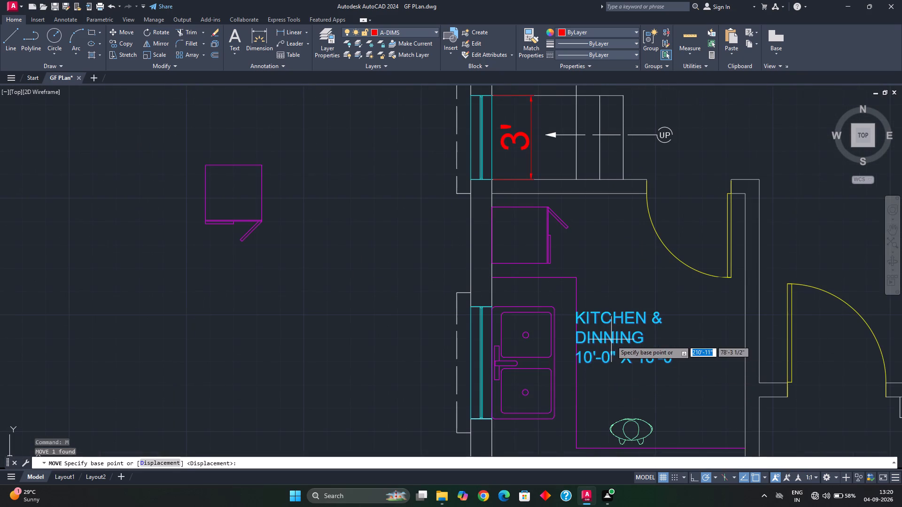
click(612, 339)
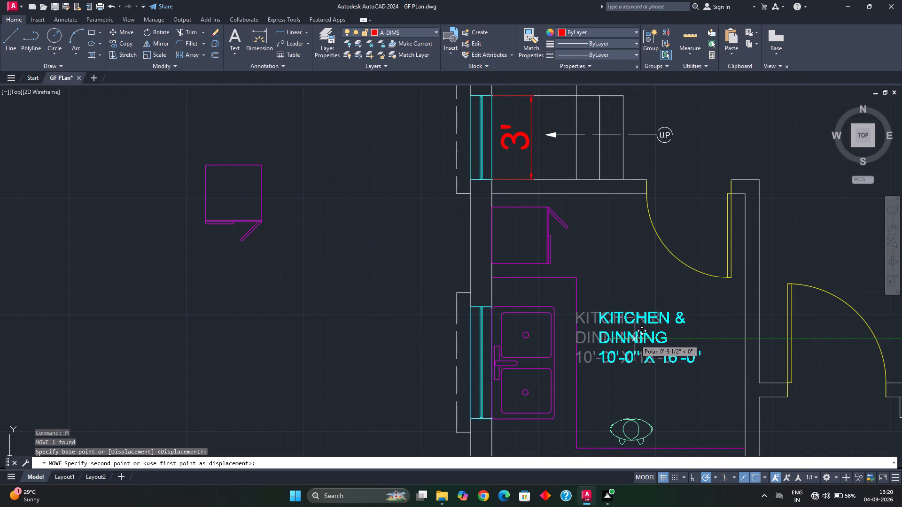
click(635, 339)
Shorten the room name in the south kitchen's label to KITCHEN, keeping the size on its own second line.
double_click(637, 340)
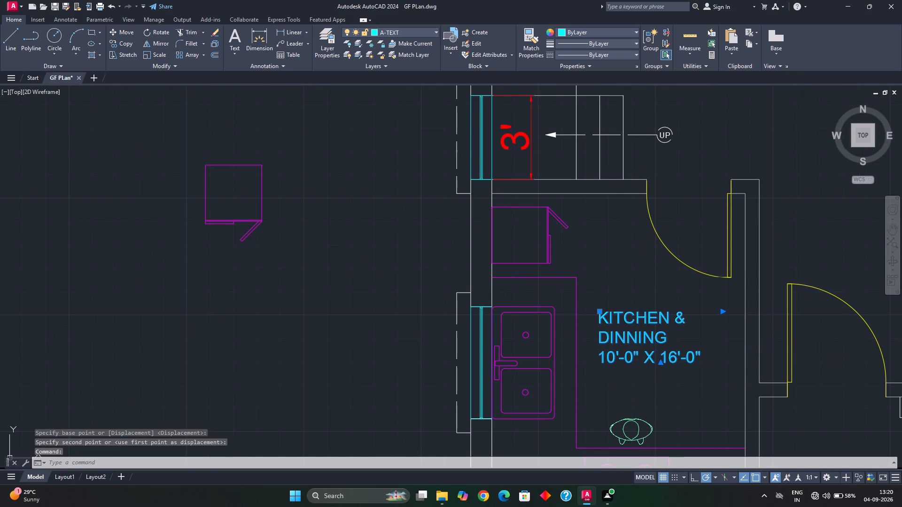
drag(675, 340, 642, 344)
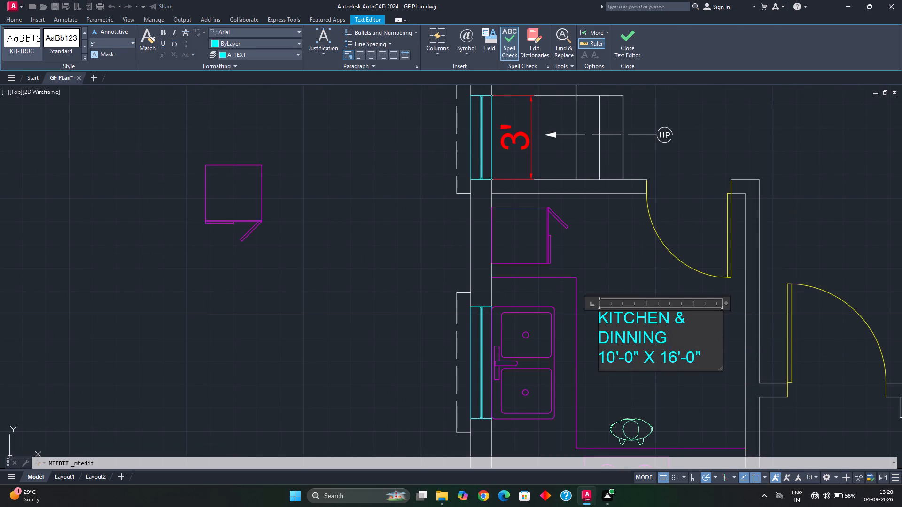
drag(642, 344, 585, 344)
key(BackSpace)
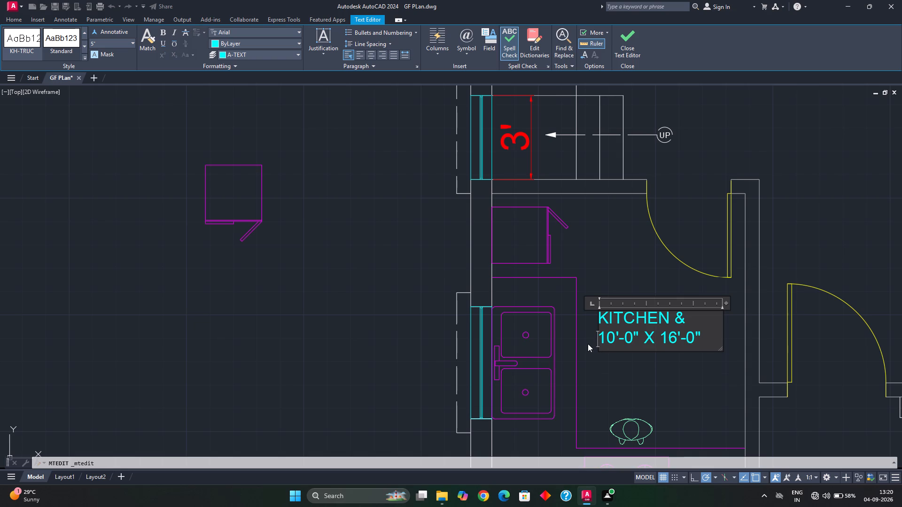
key(BackSpace)
key(BackSpace)
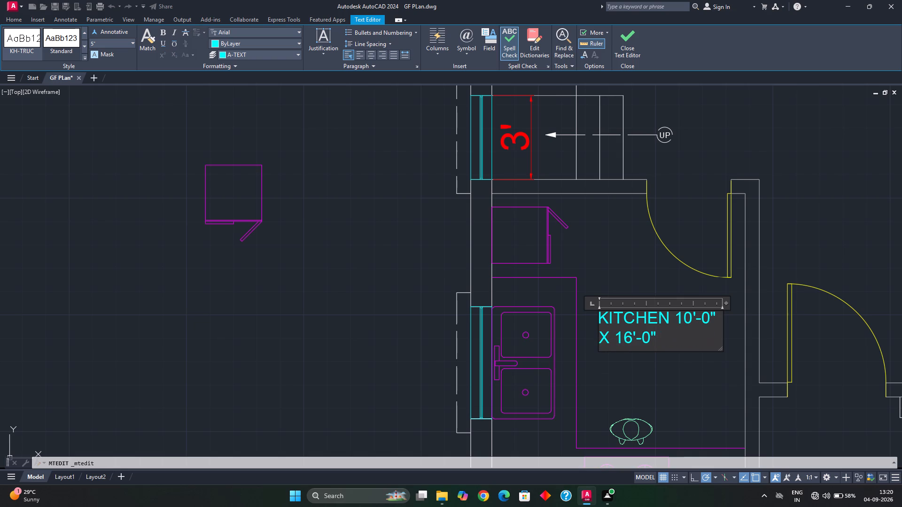
key(Return)
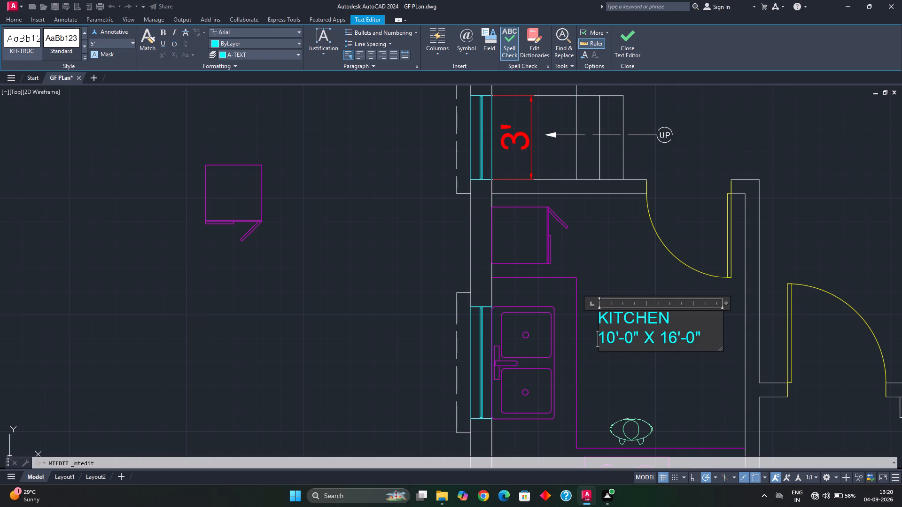
Set the room size in the south kitchen's label to 9'-0" X 12'-1".
click(616, 338)
key(BackSpace)
key(BackSpace)
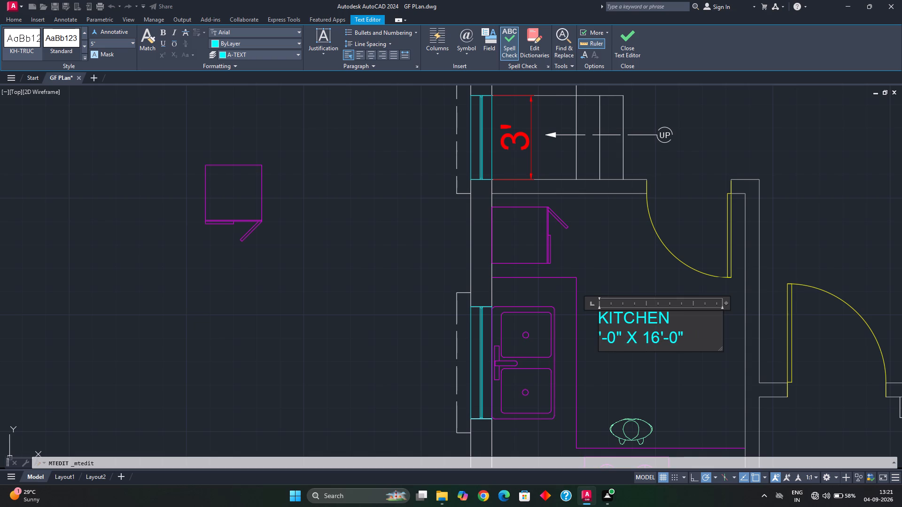
key(9)
key(Right)
key(Right)
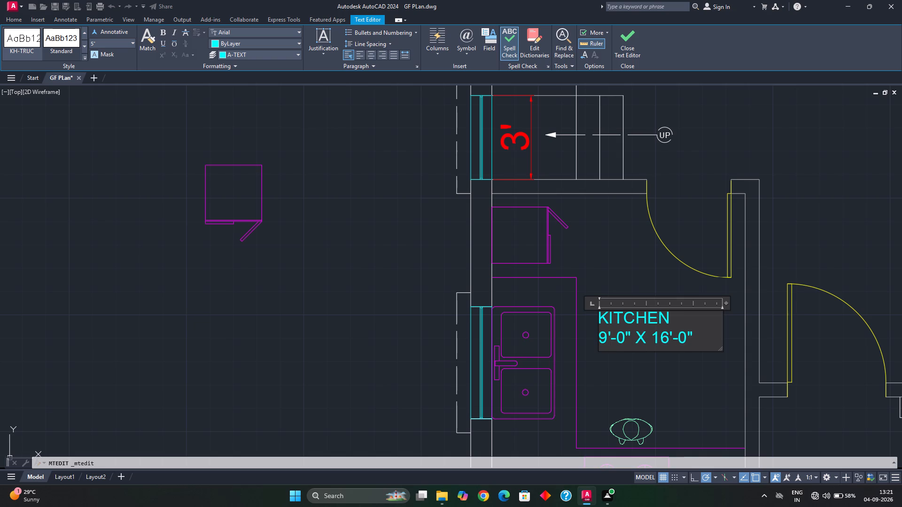
key(Right)
key(Right)
key(Right)
key(Right)
key(Right)
key(Right)
key(Right)
key(Right)
key(Right)
key(Right)
key(Left)
key(Left)
key(Left)
key(BackSpace)
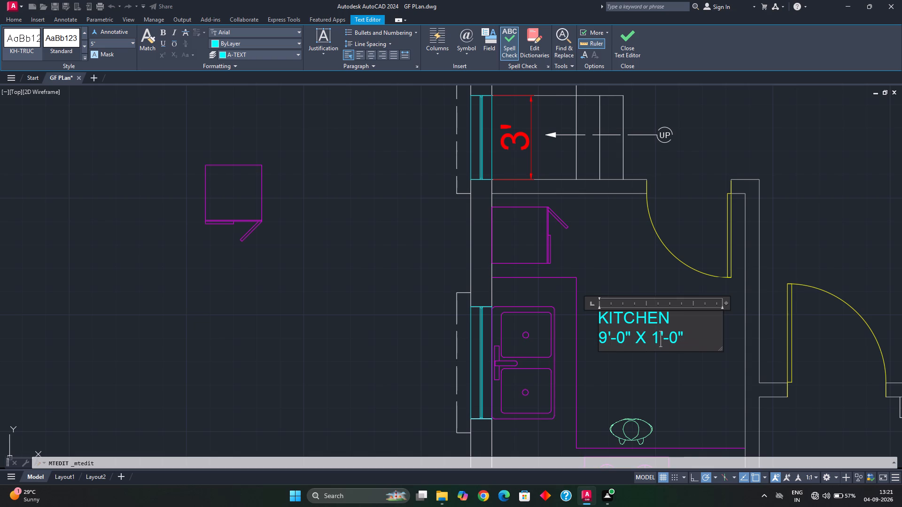
key(2)
key(Right)
key(Right)
key(Right)
key(BackSpace)
key(1)
click(631, 362)
Copy the south kitchen's label into the north kitchen, placing it between the standing figure and the door.
scroll(634, 361, down, 1)
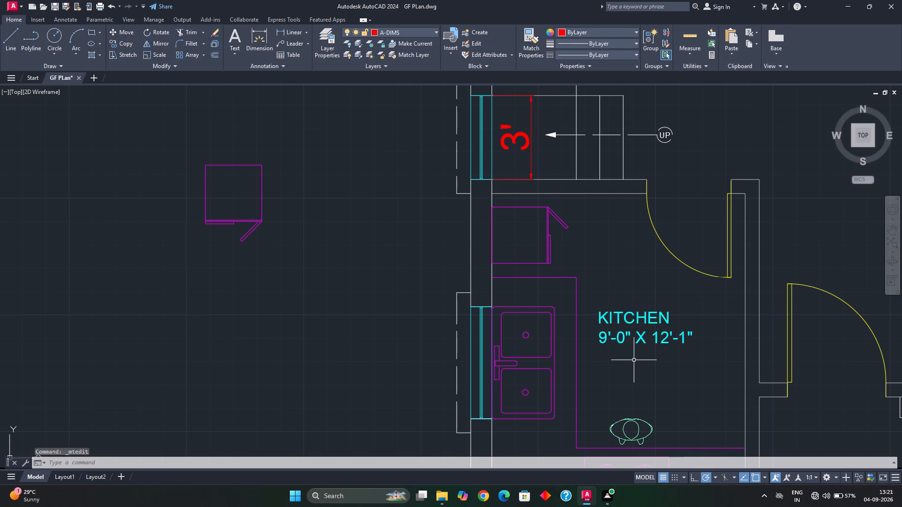
scroll(634, 361, down, 3)
middle_drag(640, 345, 632, 330)
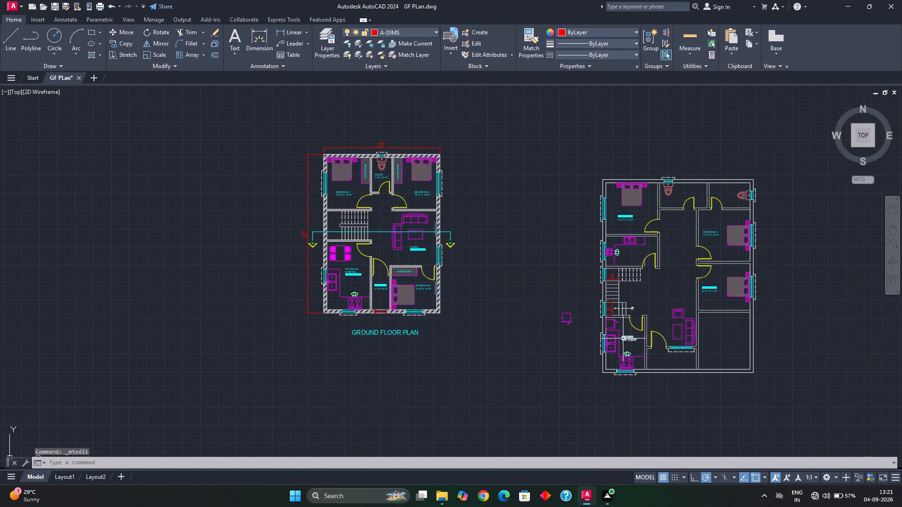
click(623, 339)
key(ctrl+c)
scroll(638, 294, up, 2)
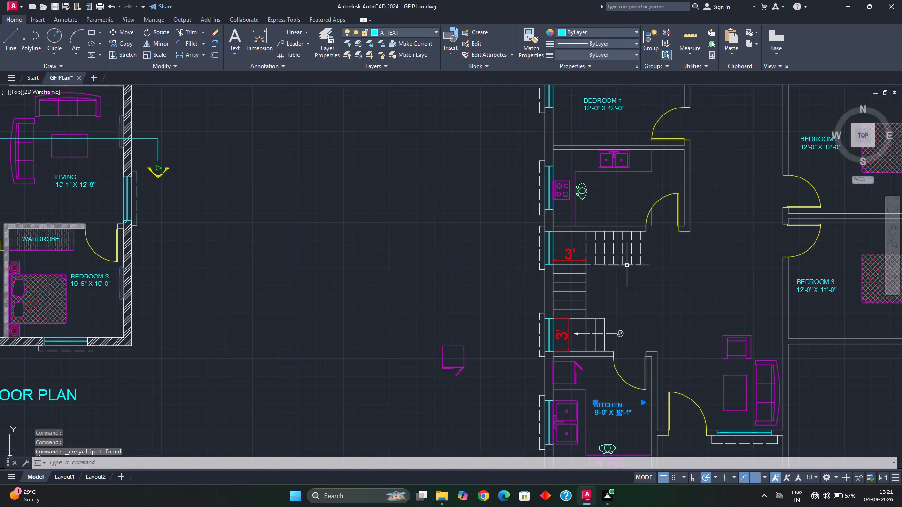
middle_drag(624, 259, 609, 316)
key(ctrl+v)
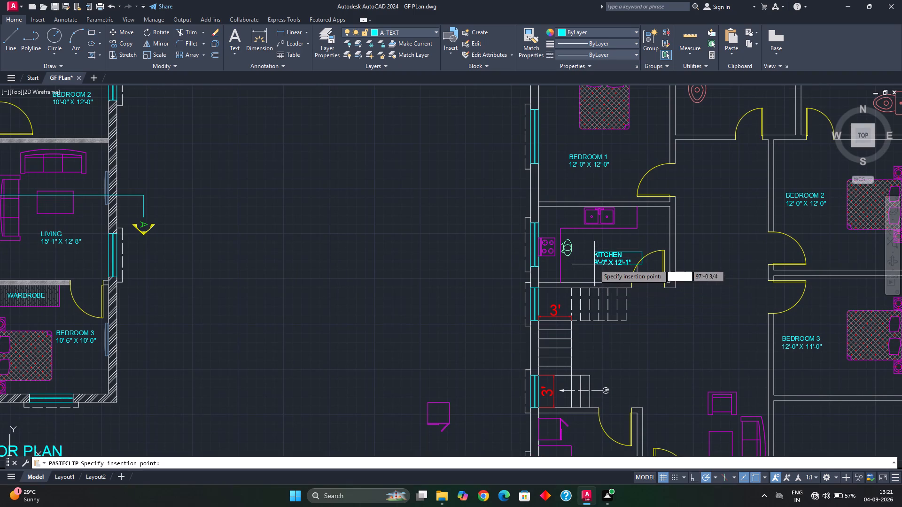
click(593, 256)
Set the room size in the north kitchen's label to 12'-0" X 7'-0".
scroll(600, 257, up, 1)
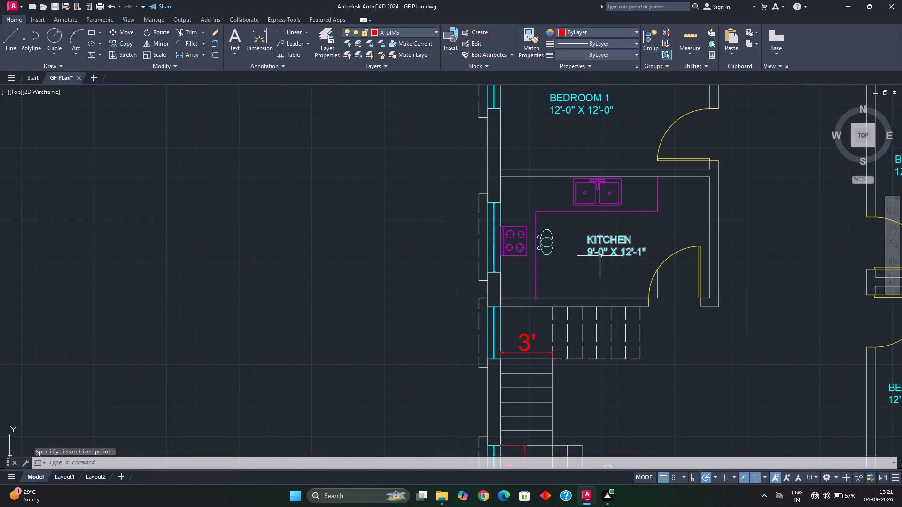
double_click(601, 254)
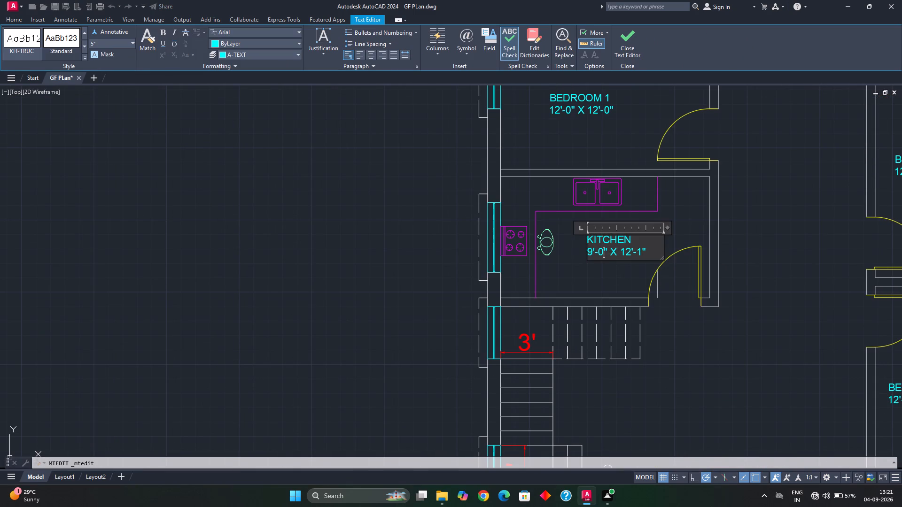
key(BackSpace)
key(BackSpace)
key(BackSpace)
key(BackSpace)
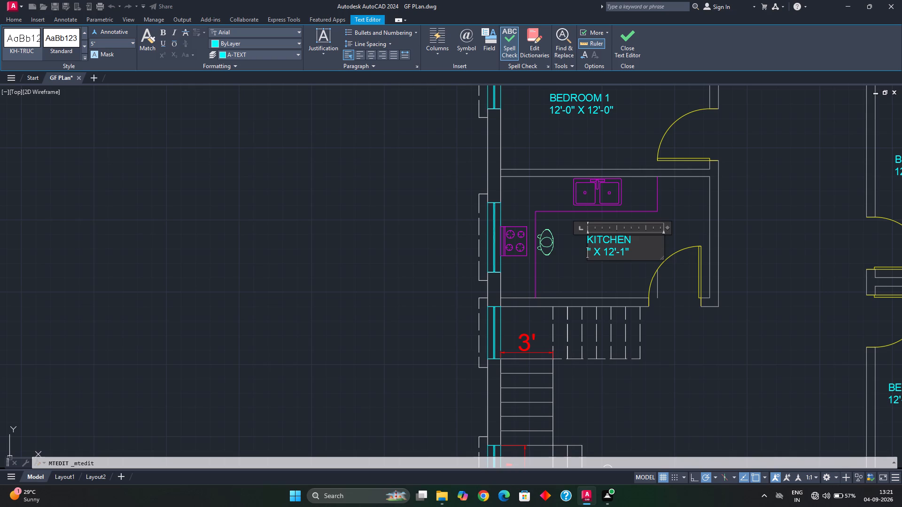
text(12')
key(minus)
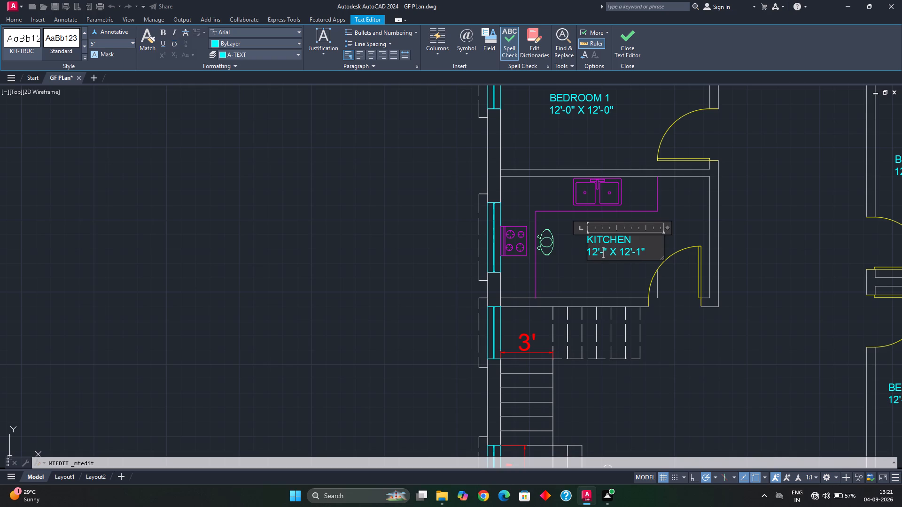
key(0)
key(Right)
key(Right)
key(Right)
key(Right)
key(Right)
key(Right)
key(Right)
key(Right)
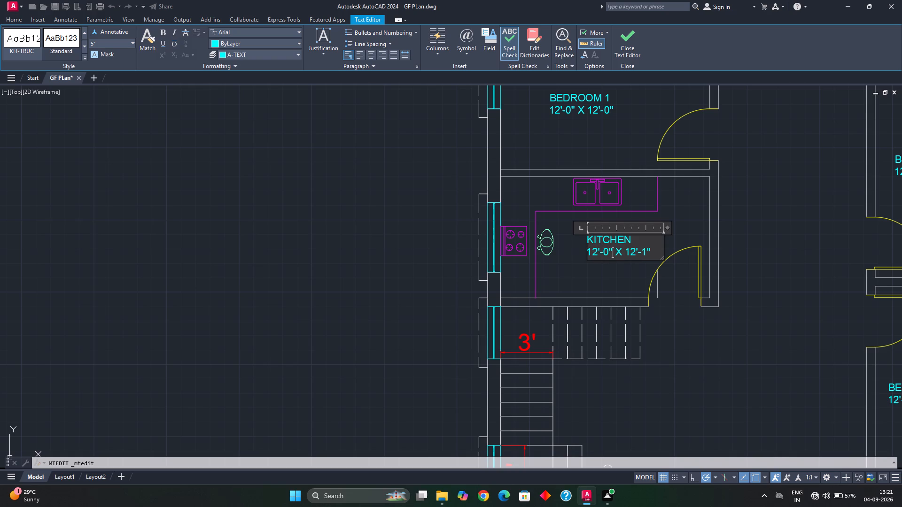
key(Left)
key(Right)
key(Right)
key(BackSpace)
key(0)
key(Left)
key(Left)
key(Left)
key(BackSpace)
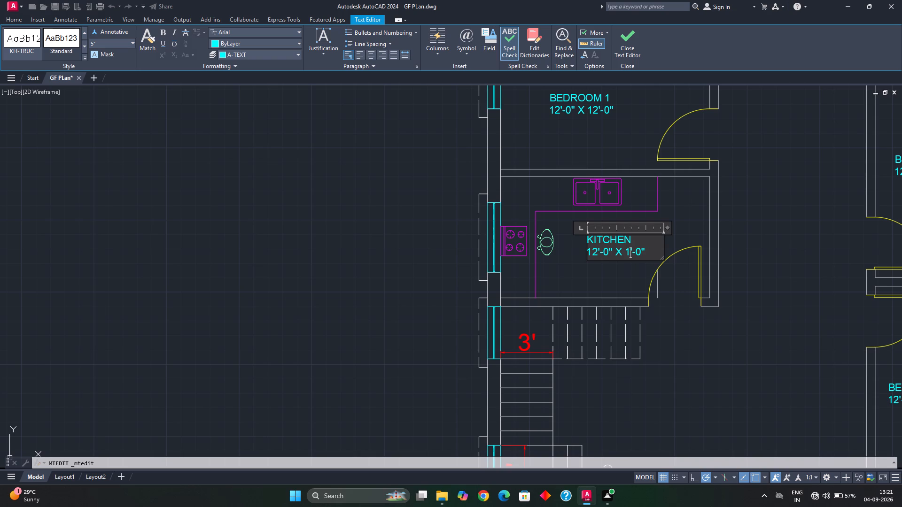
key(BackSpace)
key(7)
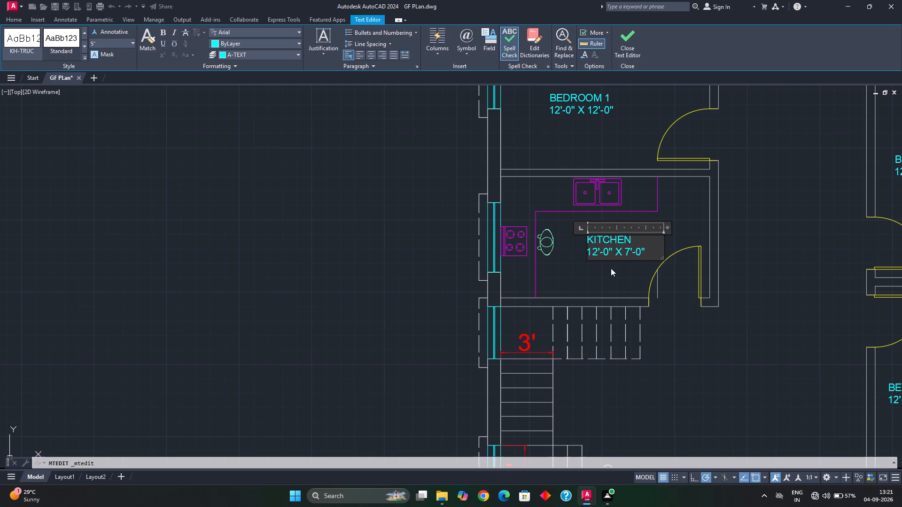
click(611, 268)
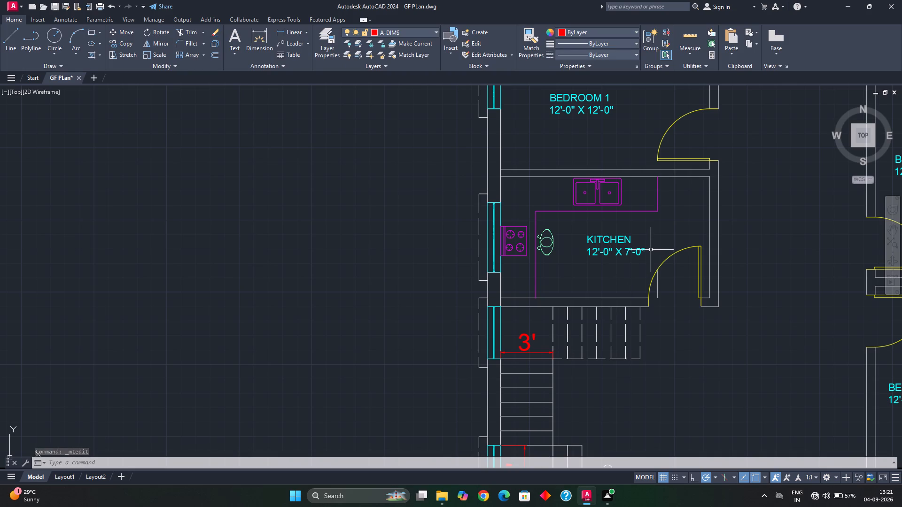
Move the loose refrigerator symbol from outside the plan into the north kitchen's northeast corner, with its back against the north wall.
scroll(643, 264, down, 1)
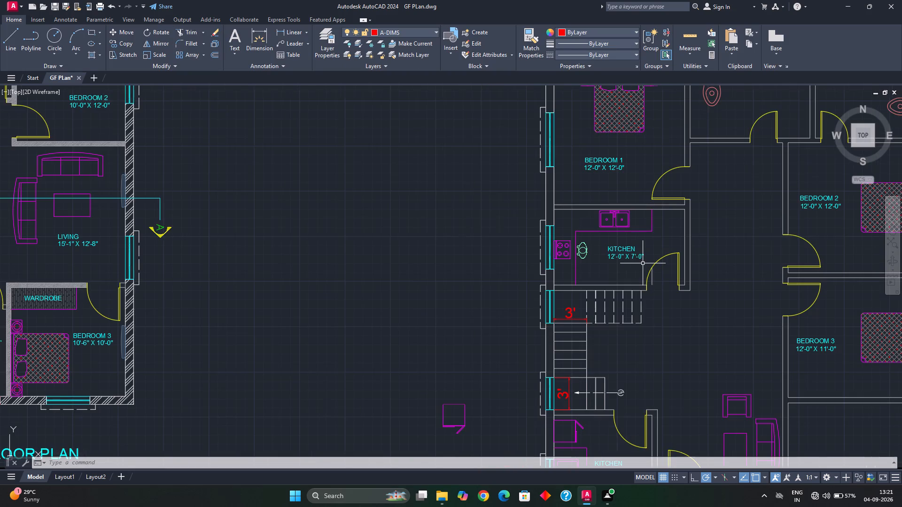
middle_drag(643, 264, 644, 210)
click(427, 337)
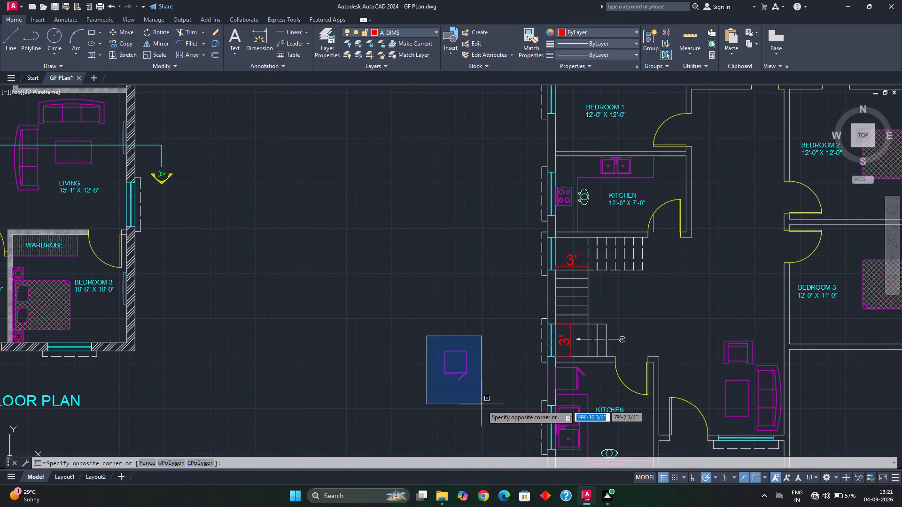
click(480, 396)
key(m)
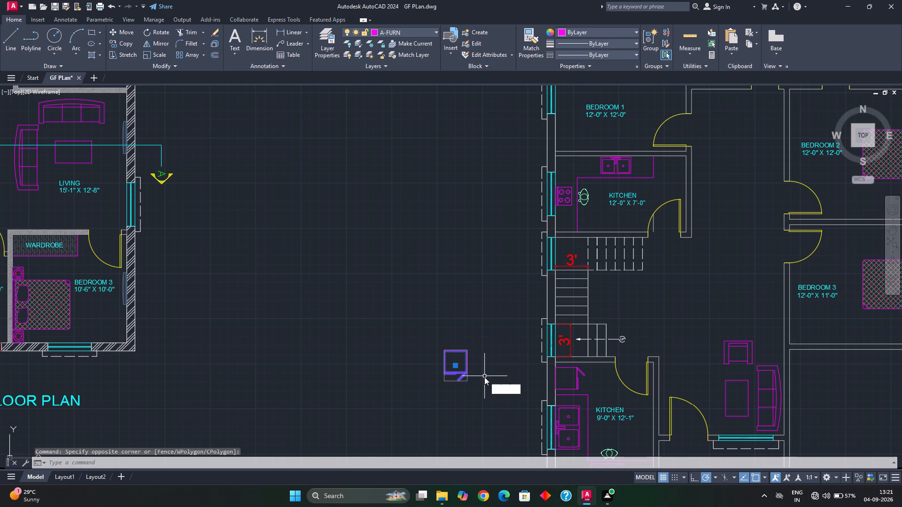
key(Return)
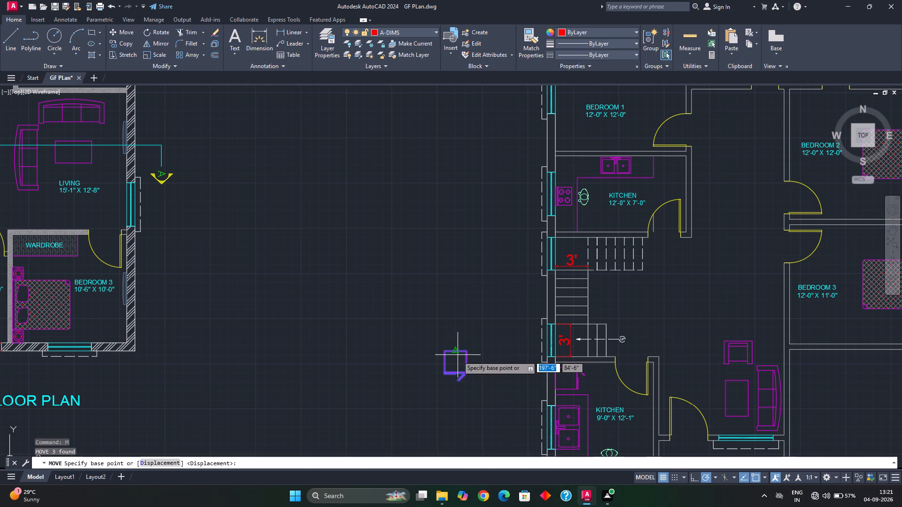
click(455, 353)
middle_drag(647, 197, 620, 243)
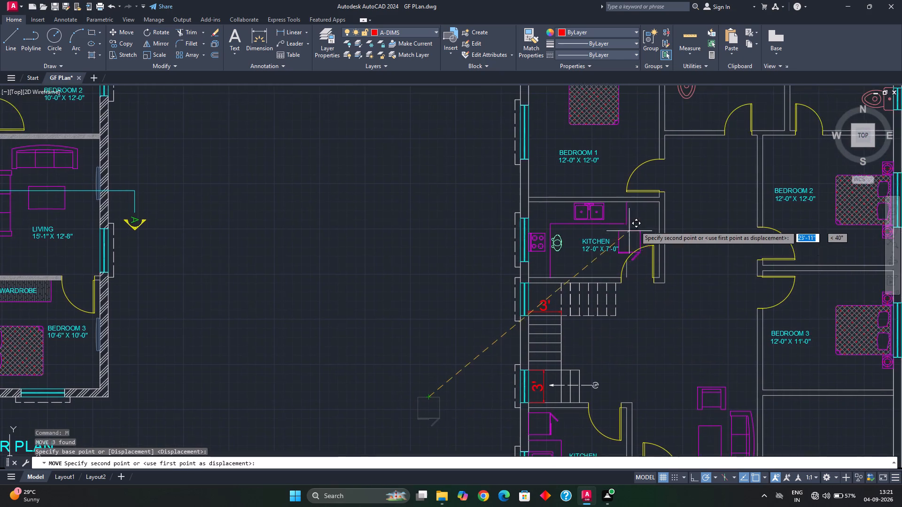
scroll(639, 222, up, 2)
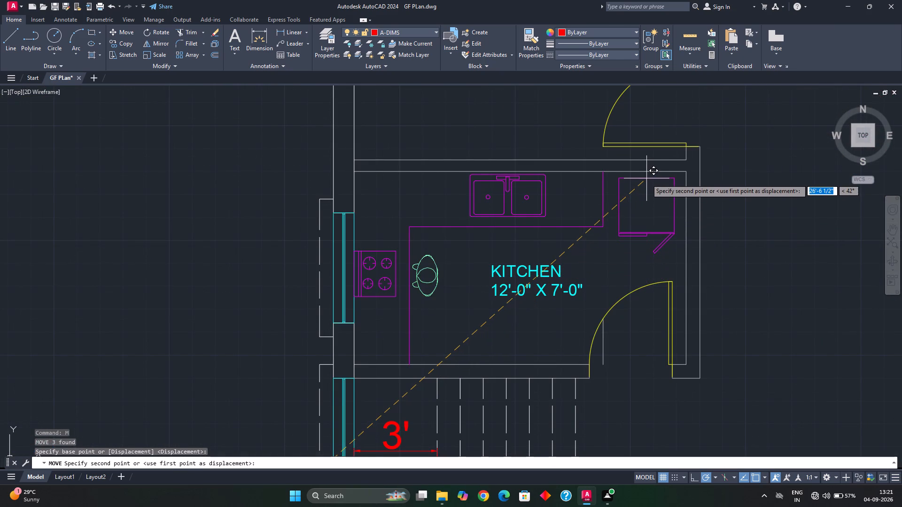
click(649, 173)
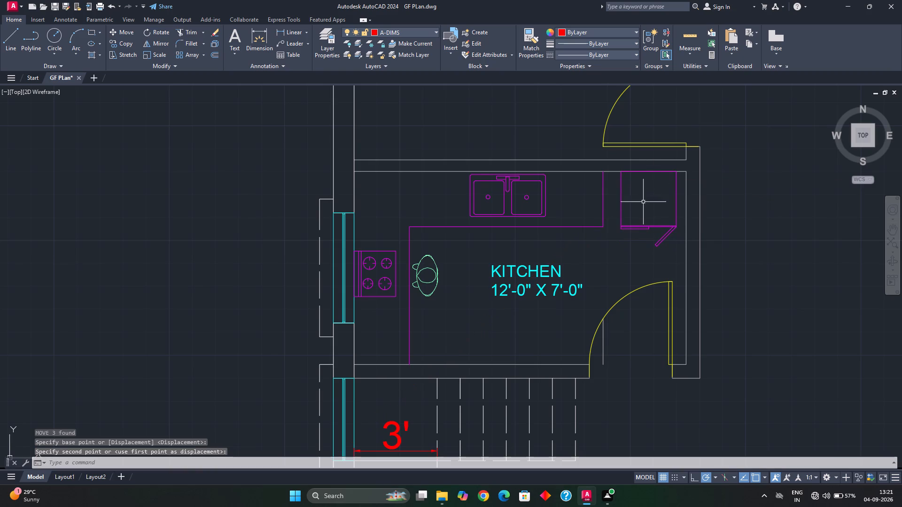
scroll(643, 217, down, 2)
key(Escape)
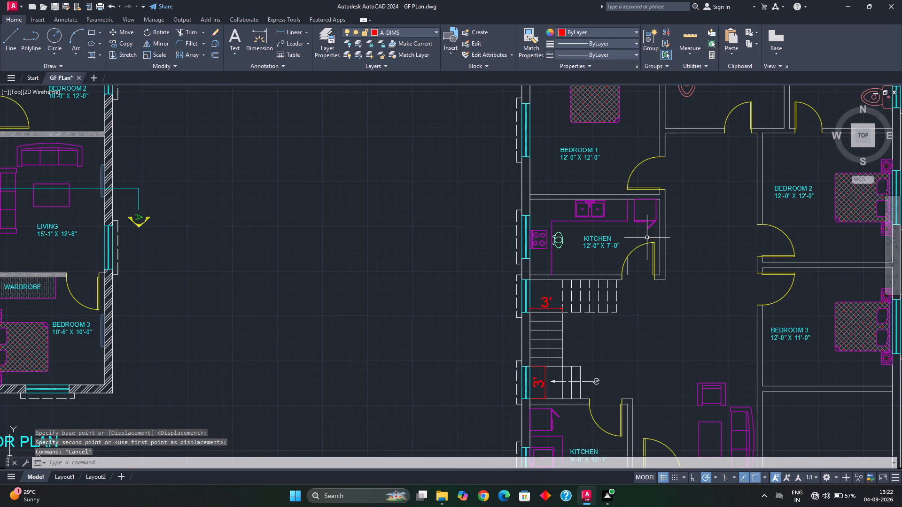
Copy the BEDROOM 3 label into the open central area west of Bedroom 3, north of the sofa set.
scroll(650, 270, down, 1)
middle_drag(650, 269, 627, 216)
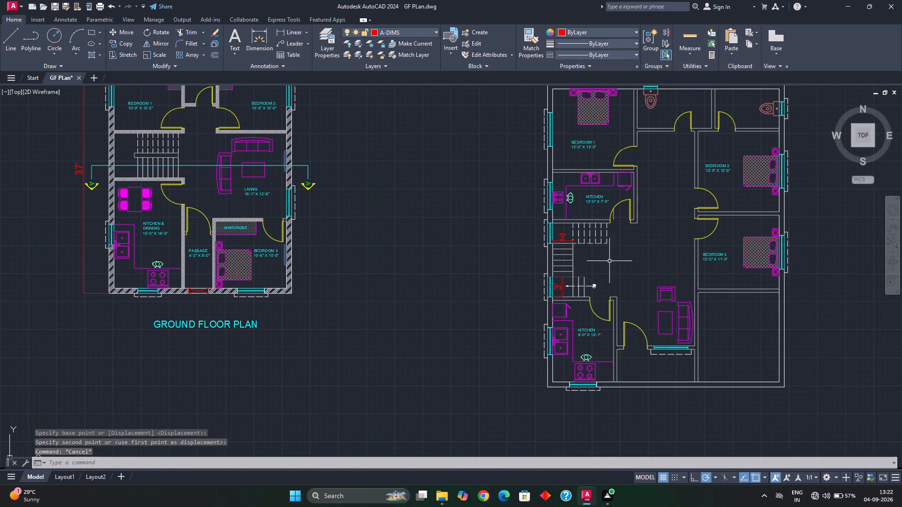
middle_drag(645, 273, 637, 244)
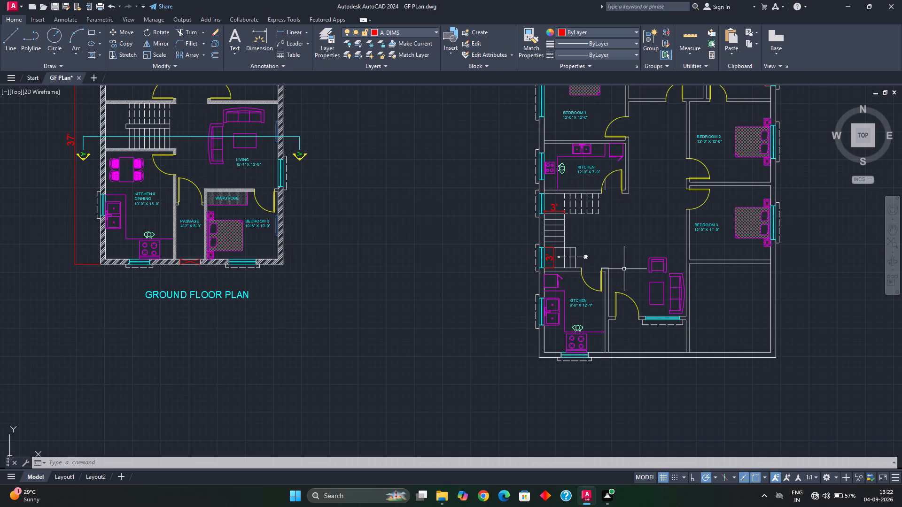
scroll(627, 269, down, 1)
middle_drag(628, 267, 602, 292)
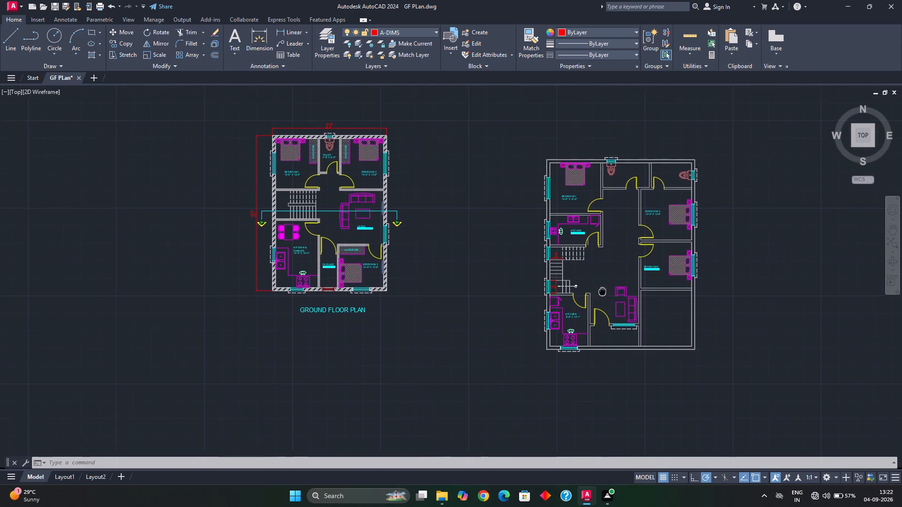
middle_drag(602, 292, 600, 292)
middle_drag(628, 289, 574, 293)
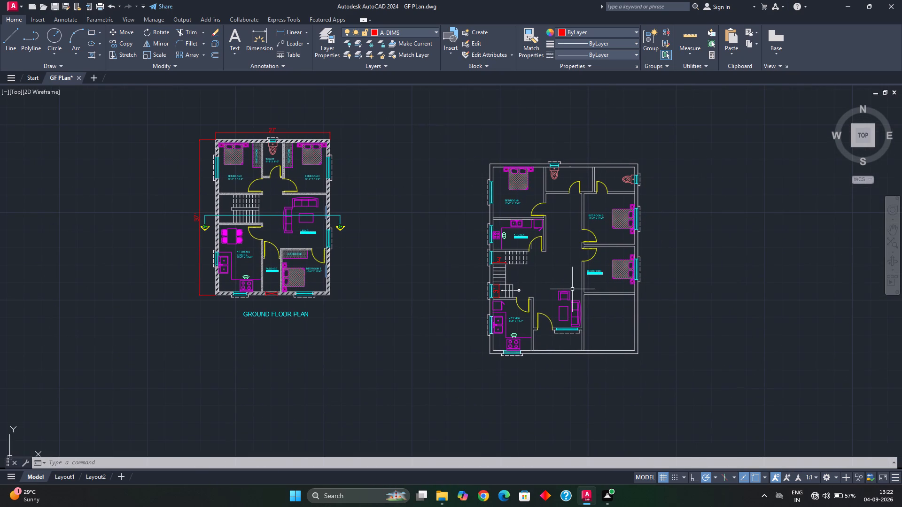
scroll(599, 267, up, 3)
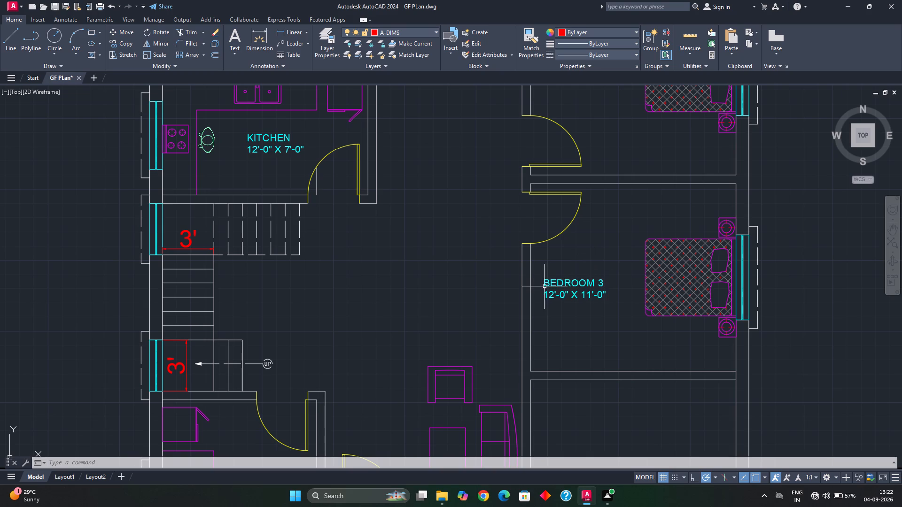
click(549, 286)
key(ctrl+c)
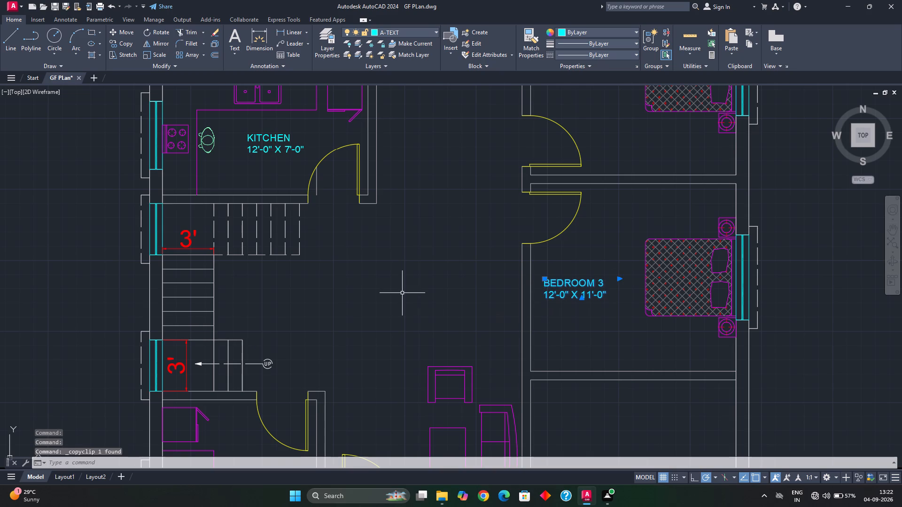
key(ctrl+v)
click(405, 289)
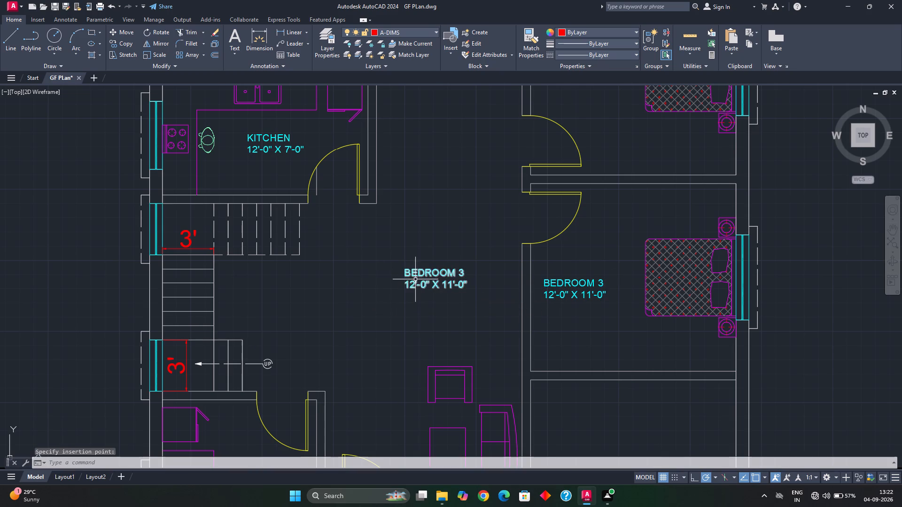
Replace the copied label's room name and size with DRAWING AREA.
double_click(415, 280)
double_click(426, 276)
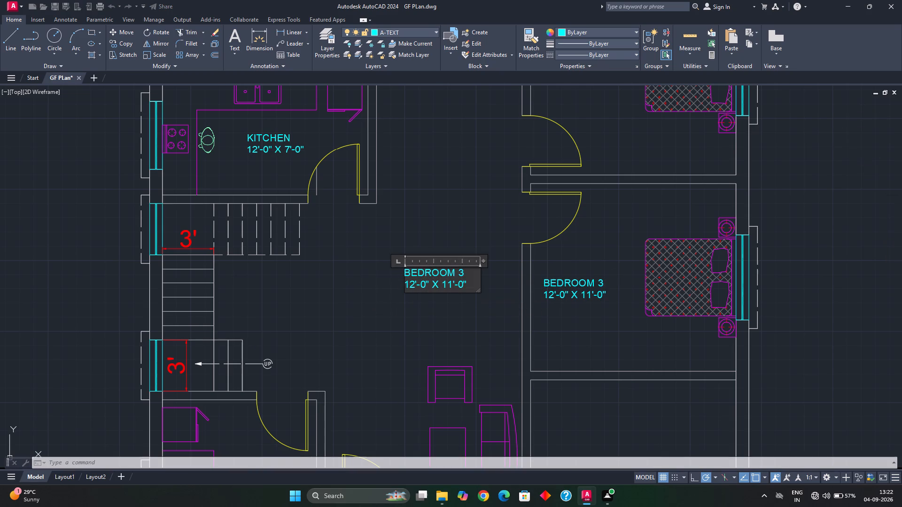
drag(475, 287, 403, 290)
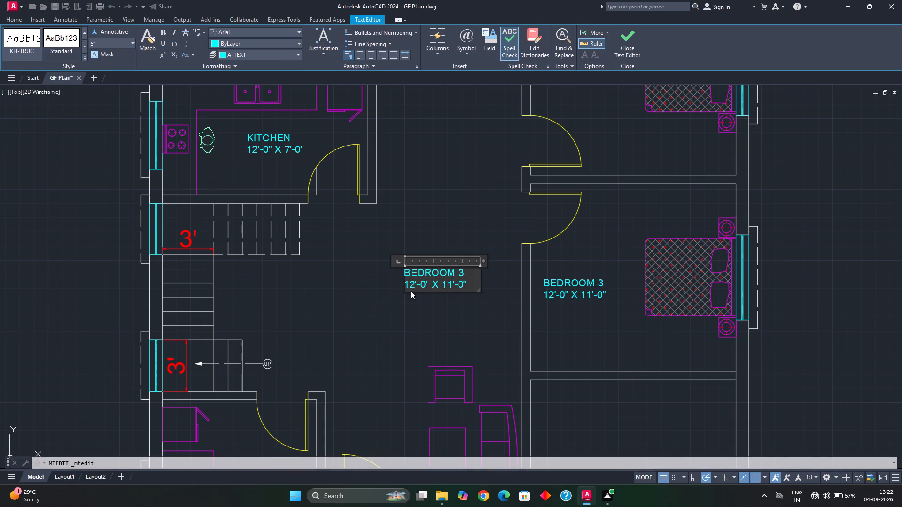
key(BackSpace)
key(BackSpace)
key(BackSpace)
key(BackSpace)
key(BackSpace)
key(BackSpace)
key(BackSpace)
key(BackSpace)
key(BackSpace)
key(BackSpace)
key(BackSpace)
key(BackSpace)
key(BackSpace)
key(BackSpace)
key(BackSpace)
key(BackSpace)
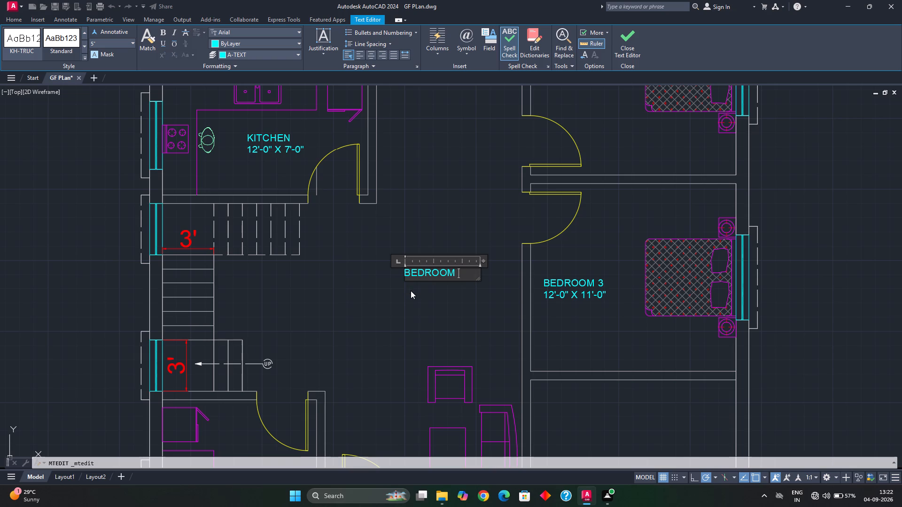
text(DRAWING)
key(space)
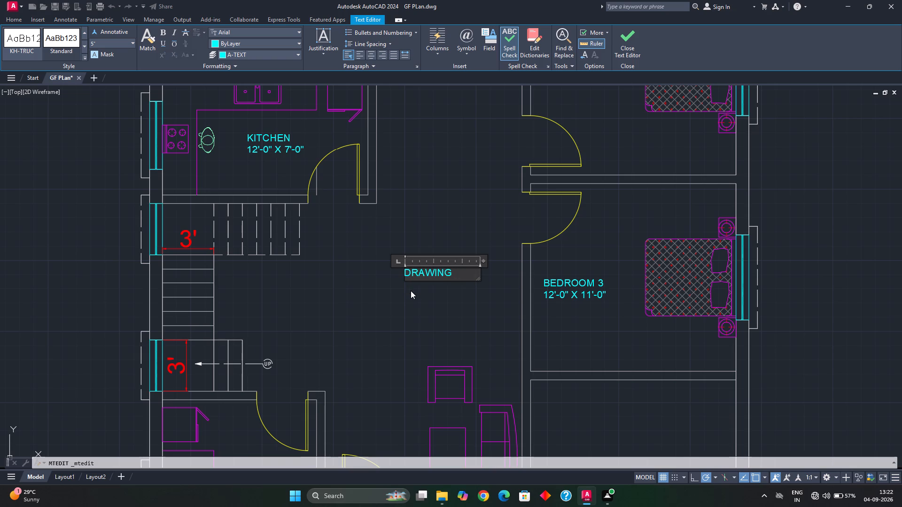
text(AREA)
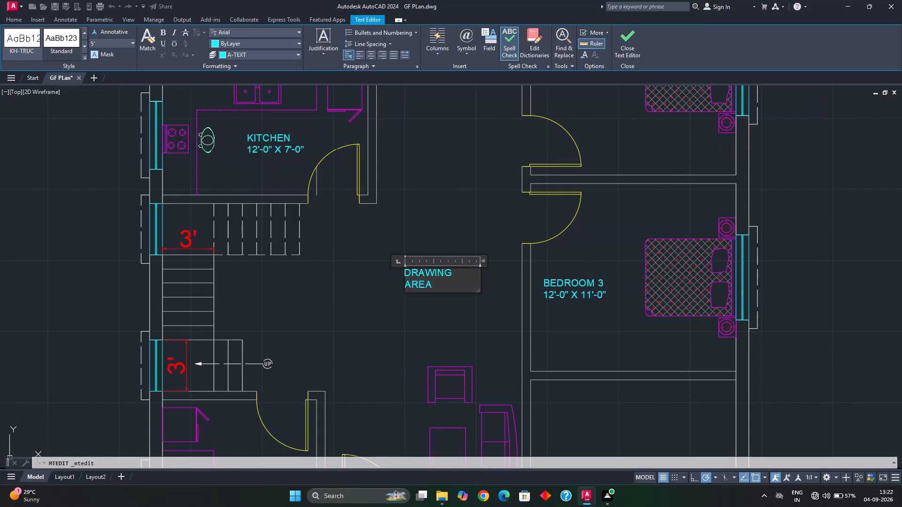
Narrow the DRAWING AREA label's text frame to slightly wider than the word DRAWING, keeping AREA on the second line.
click(404, 284)
key(space)
key(space)
key(space)
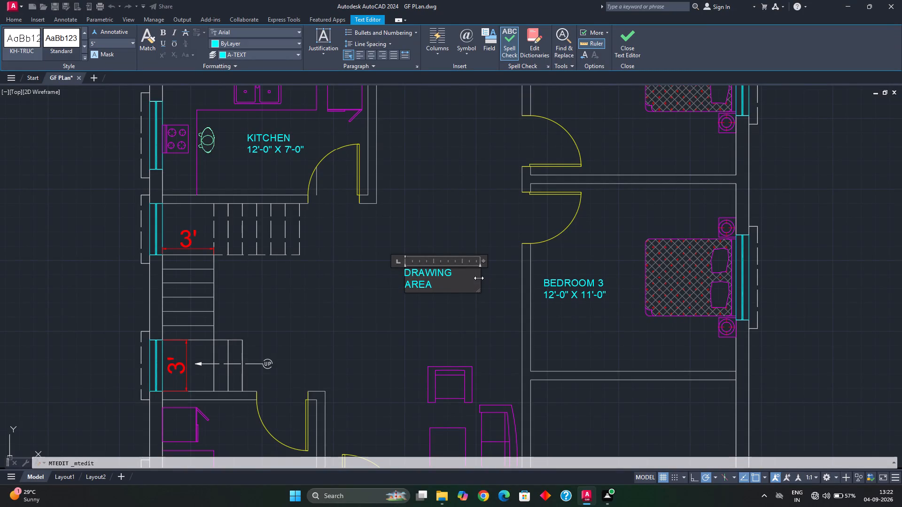
drag(479, 278, 459, 279)
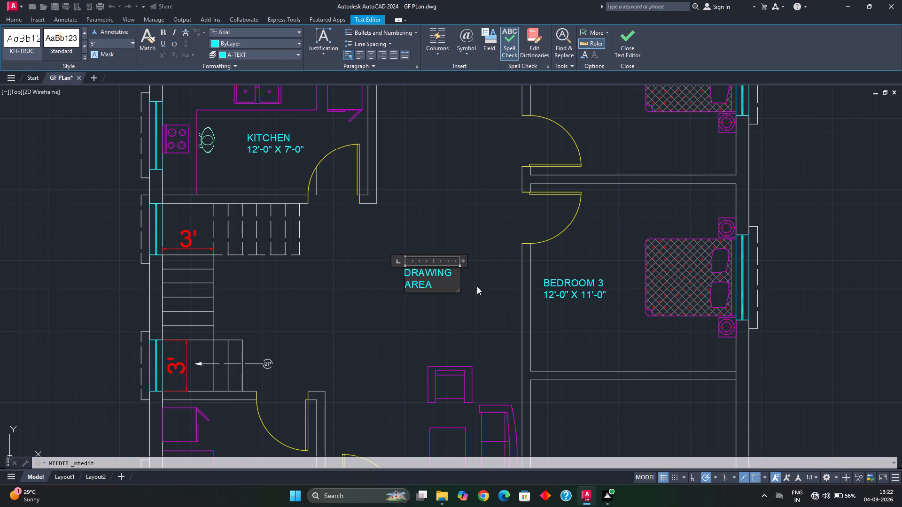
click(477, 293)
scroll(433, 311, down, 2)
middle_drag(439, 307, 440, 300)
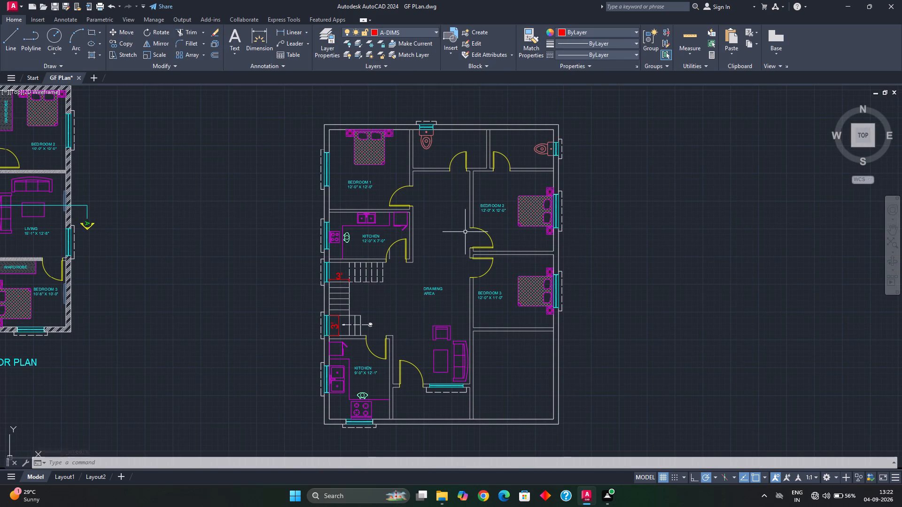
Copy the TOILET label from the ground floor plan into the new plan's west toilet, just east of the WC.
middle_drag(322, 217, 477, 261)
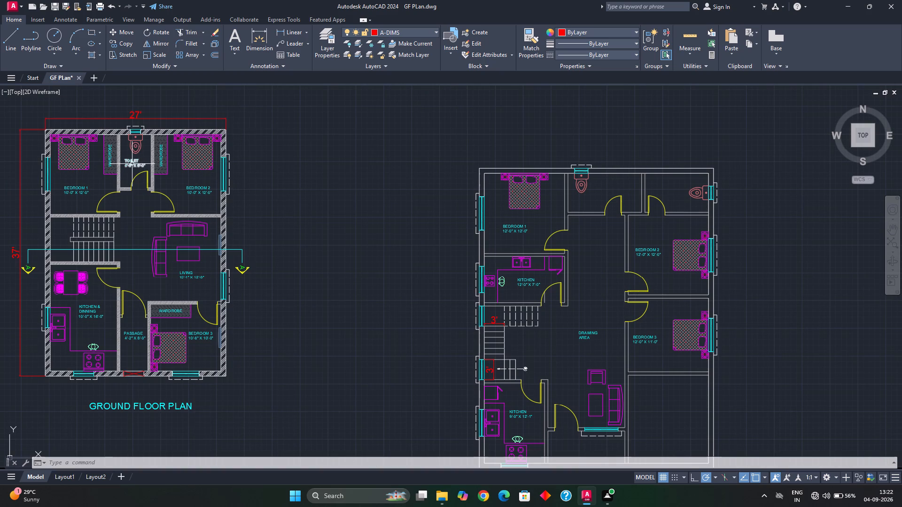
click(132, 164)
key(ctrl+c)
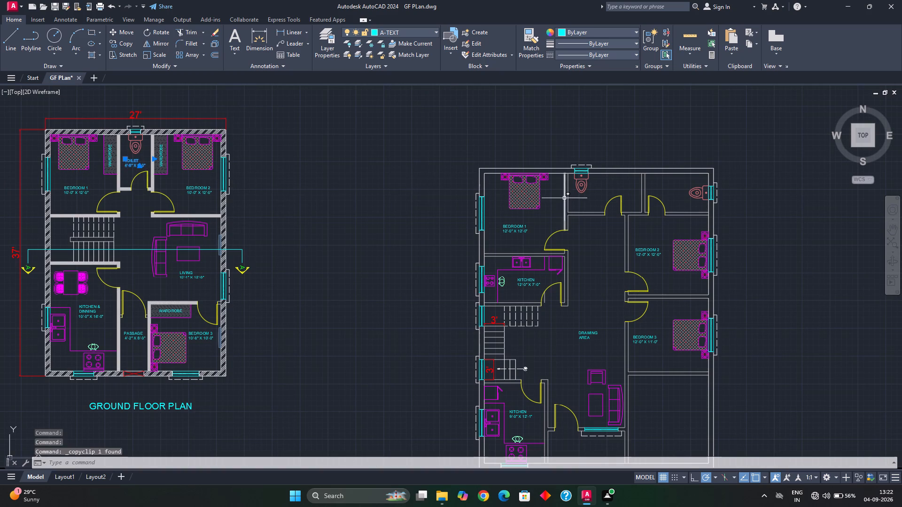
middle_drag(561, 199, 515, 199)
scroll(559, 199, up, 2)
middle_drag(550, 199, 379, 205)
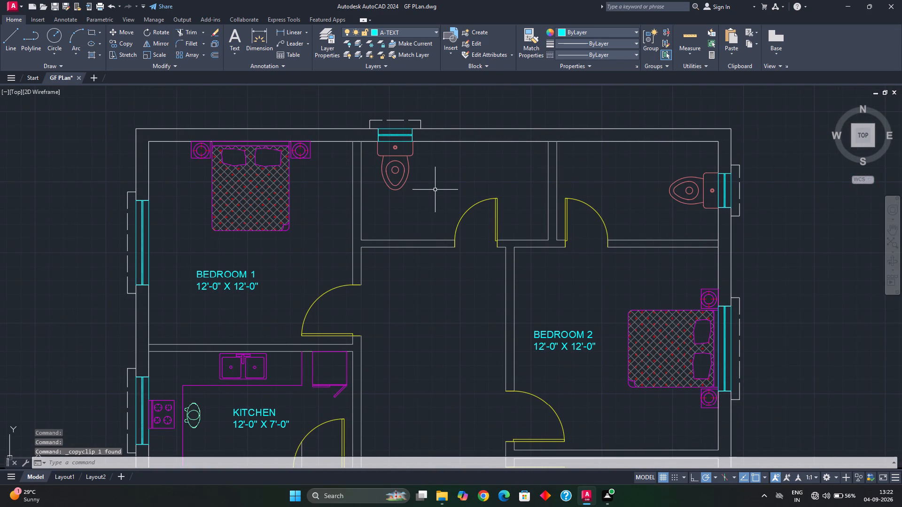
key(ctrl+v)
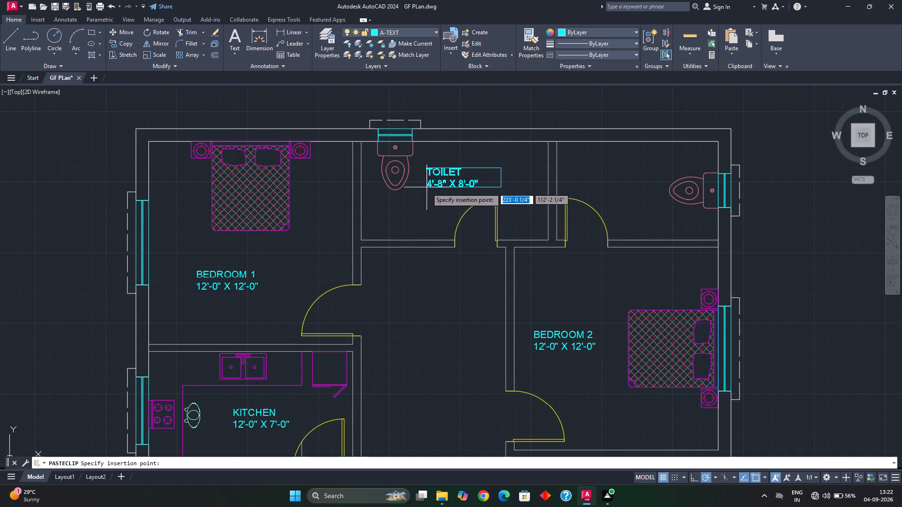
click(432, 177)
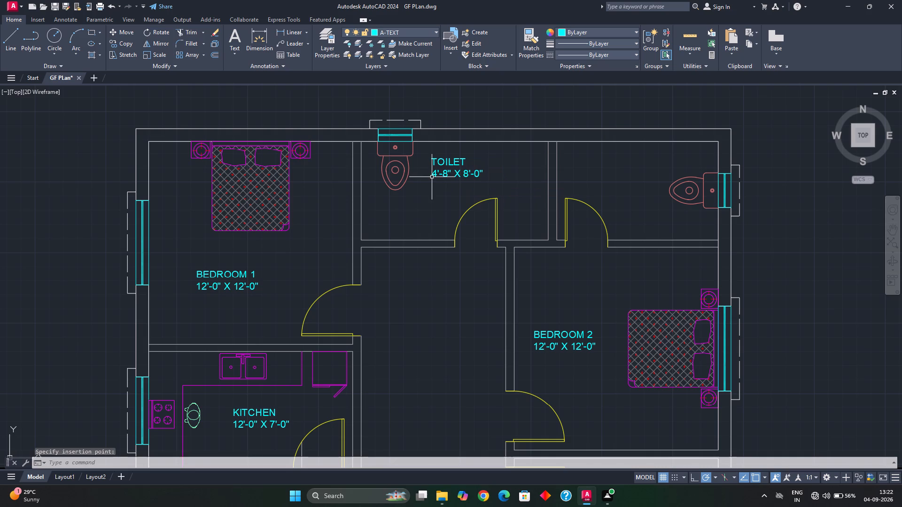
Change the copied label's room name to TOILET/ with BATH on a second line, above the size.
click(450, 175)
double_click(443, 179)
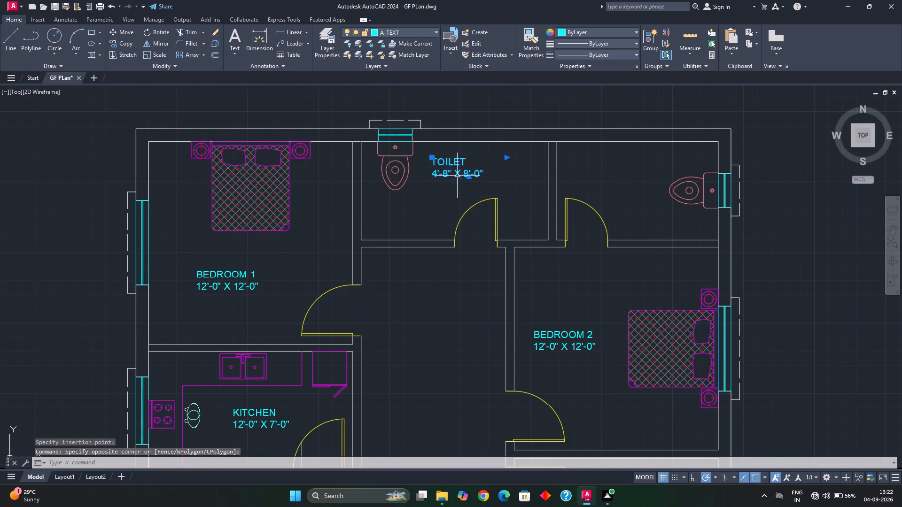
click(468, 167)
key(Escape)
double_click(460, 163)
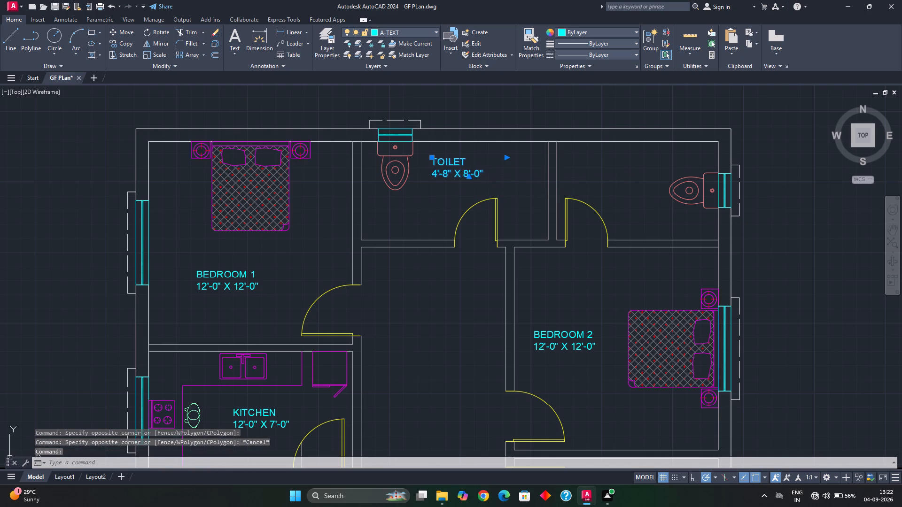
click(470, 165)
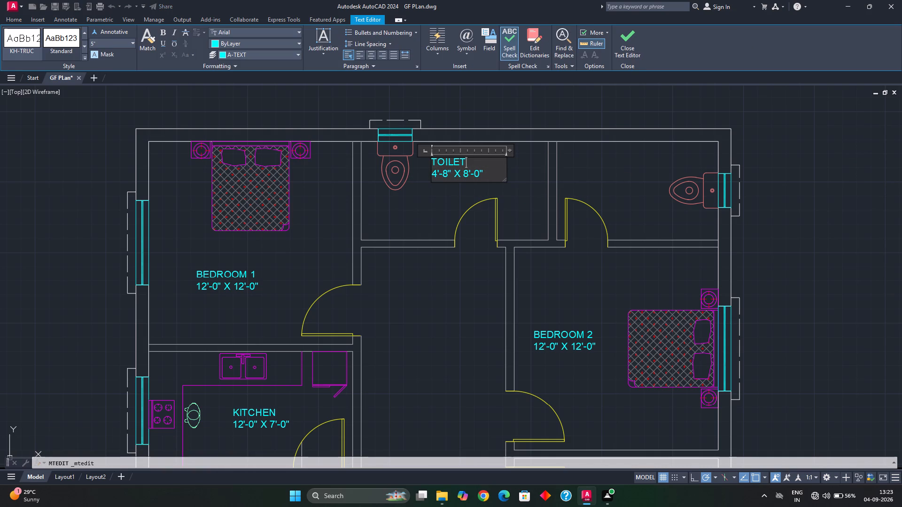
key(slash)
key(Return)
text(BATH)
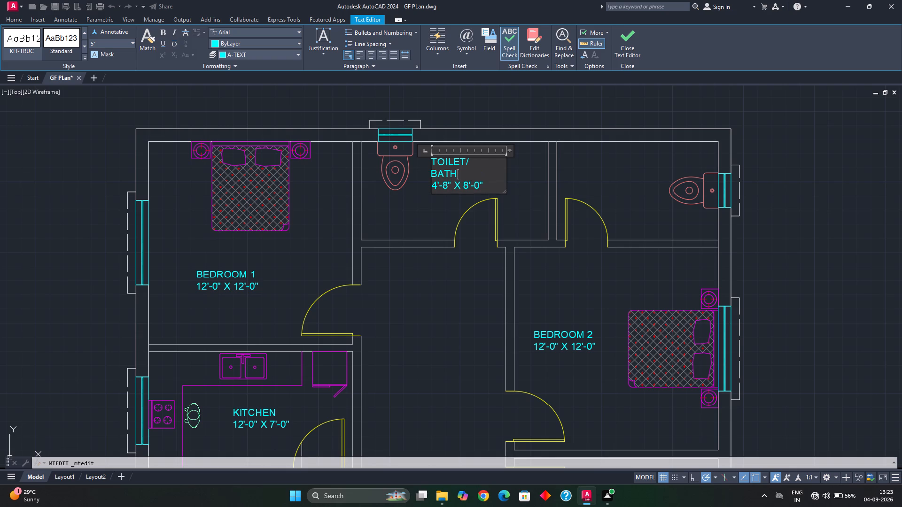
Set the first dimension in the west TOILET/BATH label to 11'-0".
key(Down)
key(Left)
key(Left)
key(Left)
key(BackSpace)
key(0)
key(Left)
key(Left)
key(Left)
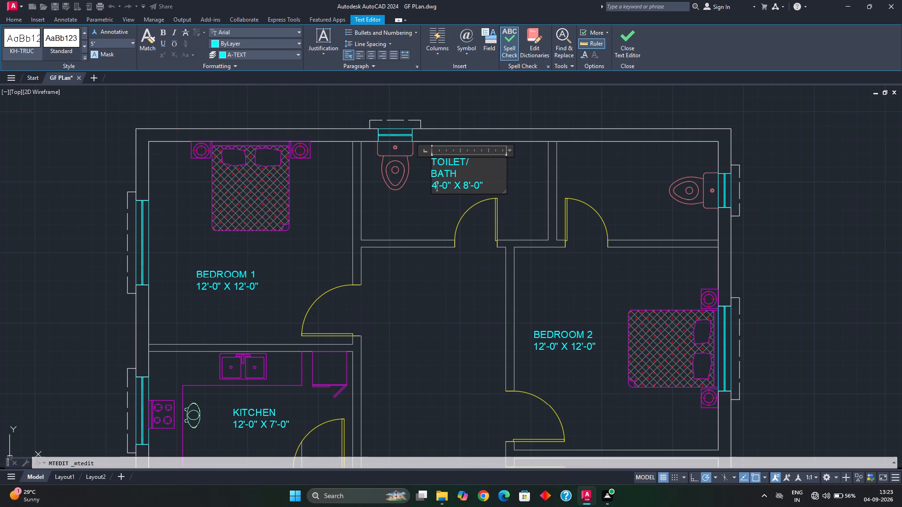
key(BackSpace)
text(11)
Set the second dimension in the west TOILET/BATH label to 5'-10" and finish editing the text.
key(Right)
key(Right)
key(Right)
key(Right)
key(Right)
key(Right)
key(Right)
key(Right)
key(BackSpace)
key(5)
key(Right)
key(Right)
text(10)
key(Right)
key(BackSpace)
click(472, 257)
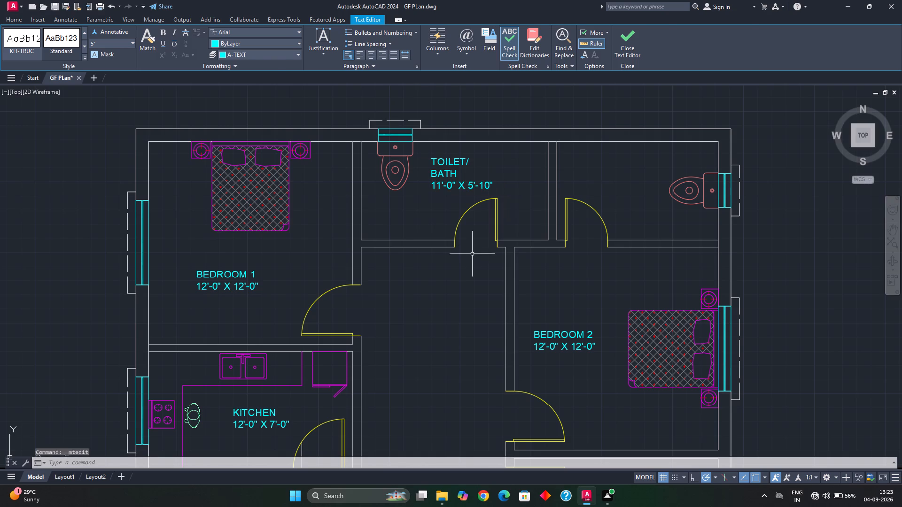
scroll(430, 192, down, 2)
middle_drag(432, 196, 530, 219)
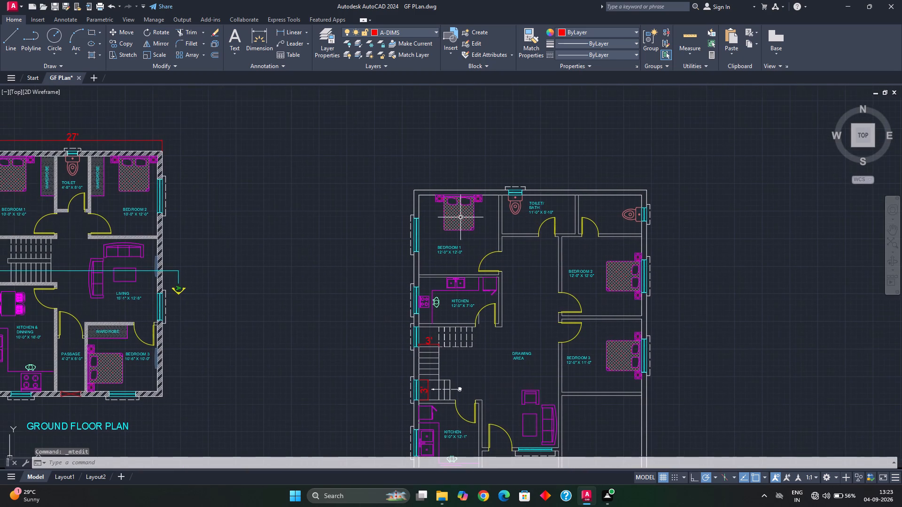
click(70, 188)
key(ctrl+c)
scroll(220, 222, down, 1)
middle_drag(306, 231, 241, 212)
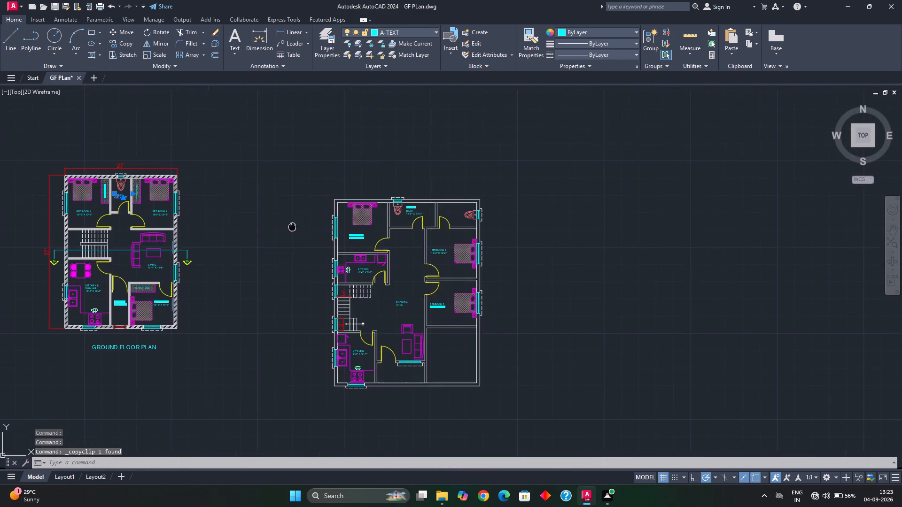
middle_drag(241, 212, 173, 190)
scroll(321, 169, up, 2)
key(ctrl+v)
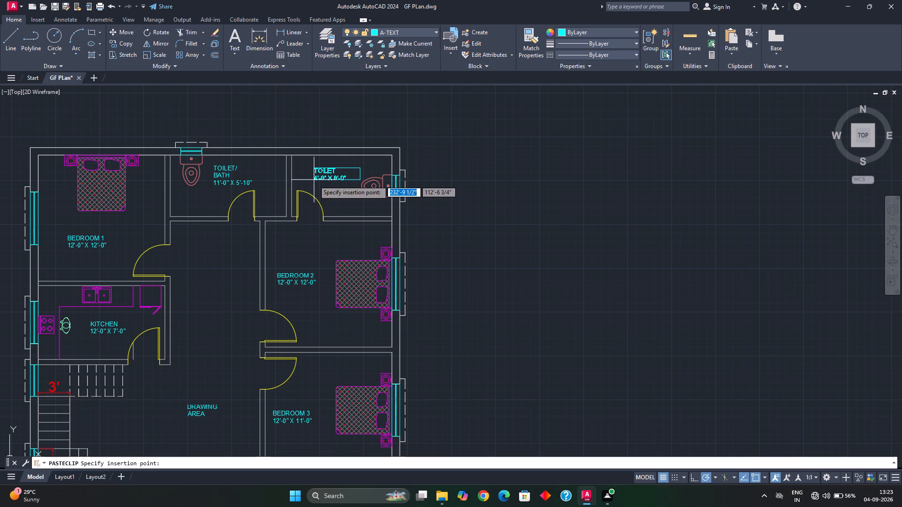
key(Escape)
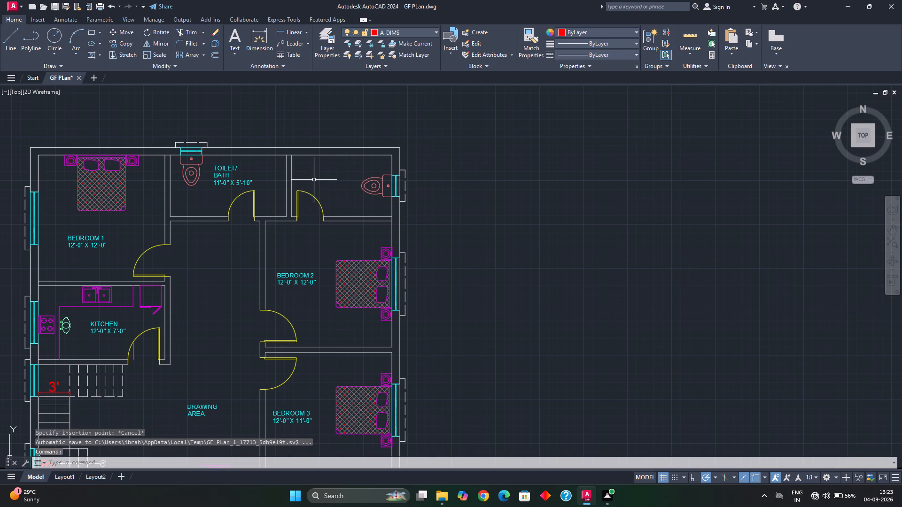
Copy the west TOILET/BATH label into the northeast toilet above Bedroom 2, between its west wall and the WC.
click(228, 180)
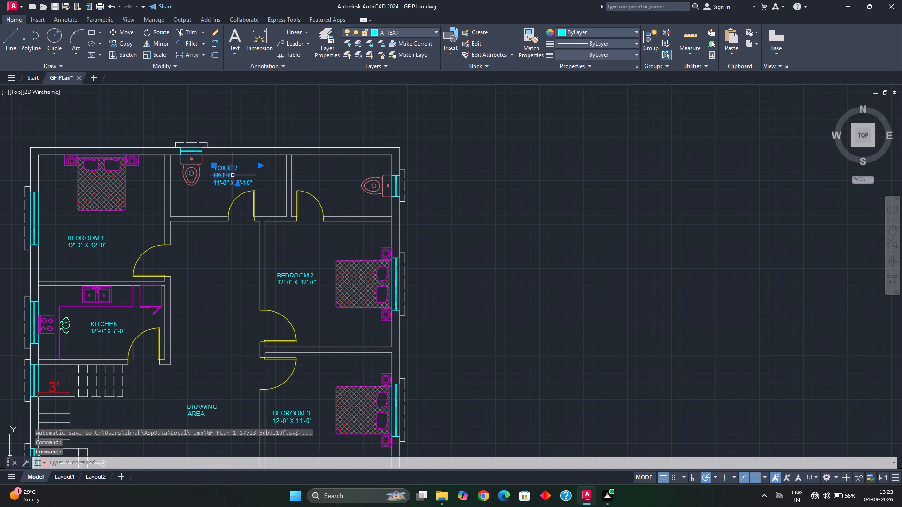
key(ctrl+c)
key(ctrl+v)
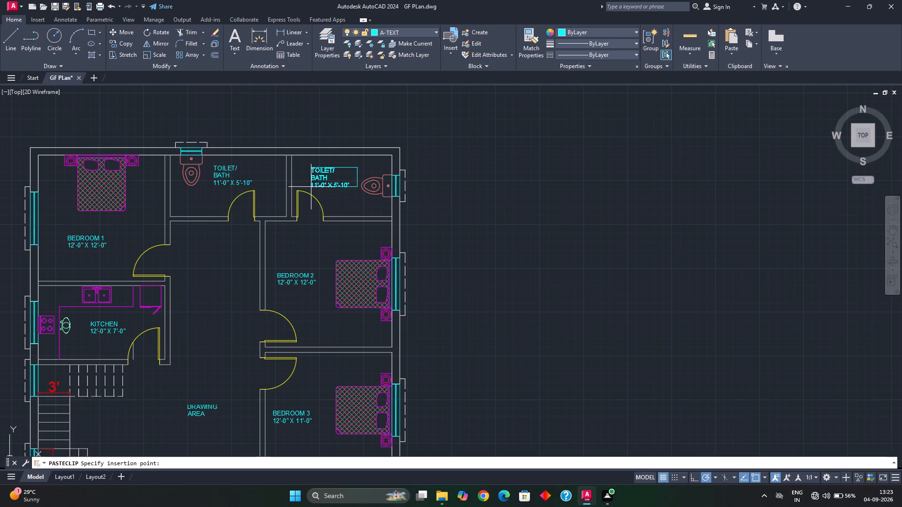
click(311, 187)
Set the first dimension in the northeast TOILET/BATH label to 9'-6", keeping the 5'-10" dimension.
double_click(319, 184)
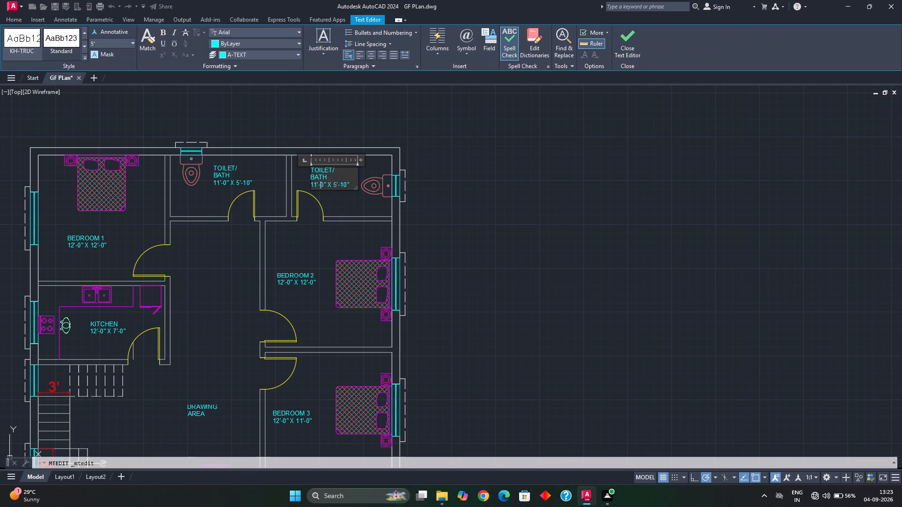
click(316, 185)
key(BackSpace)
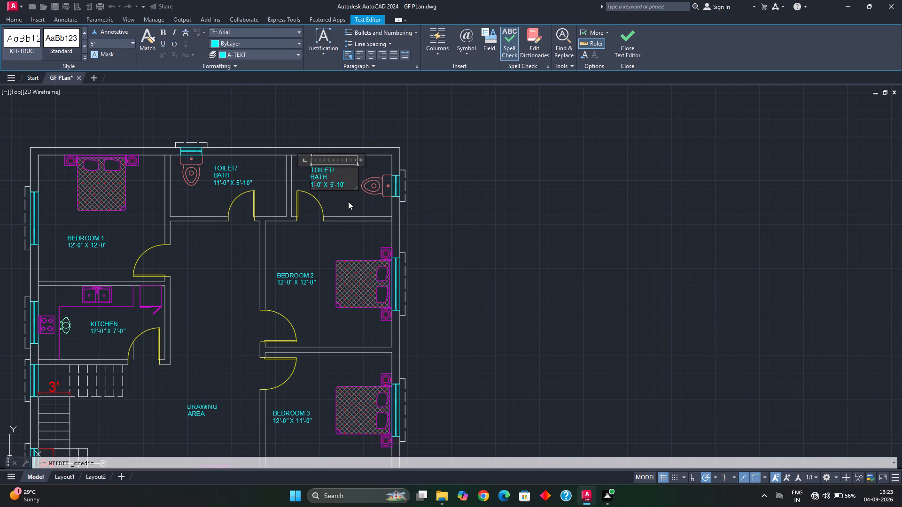
key(BackSpace)
key(9)
key(Right)
key(Right)
key(Right)
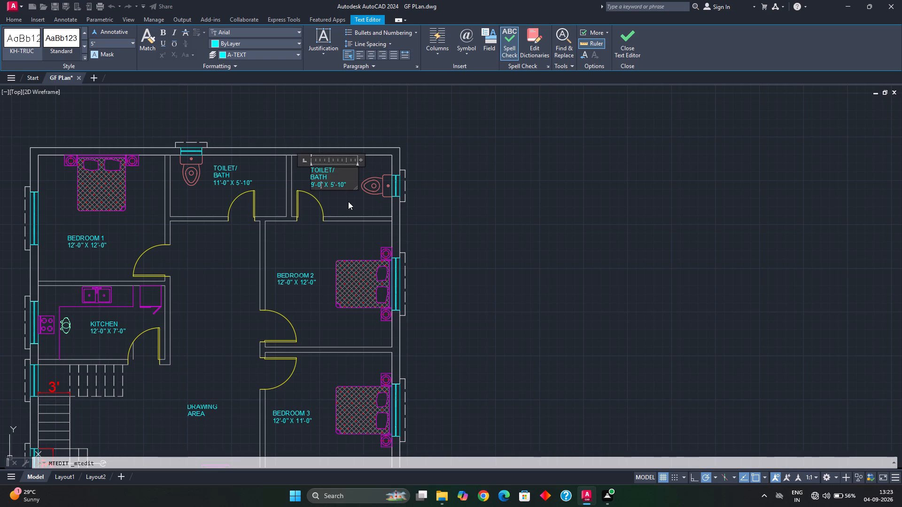
key(BackSpace)
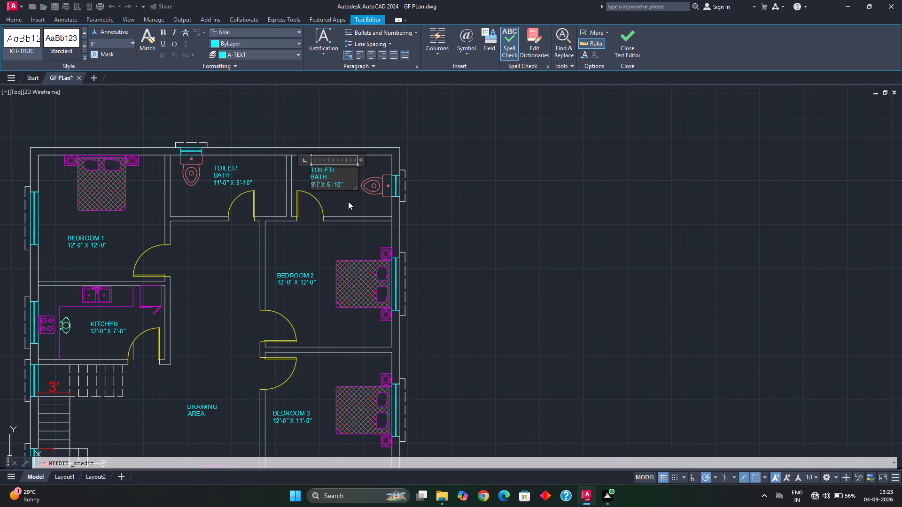
key(6)
click(350, 201)
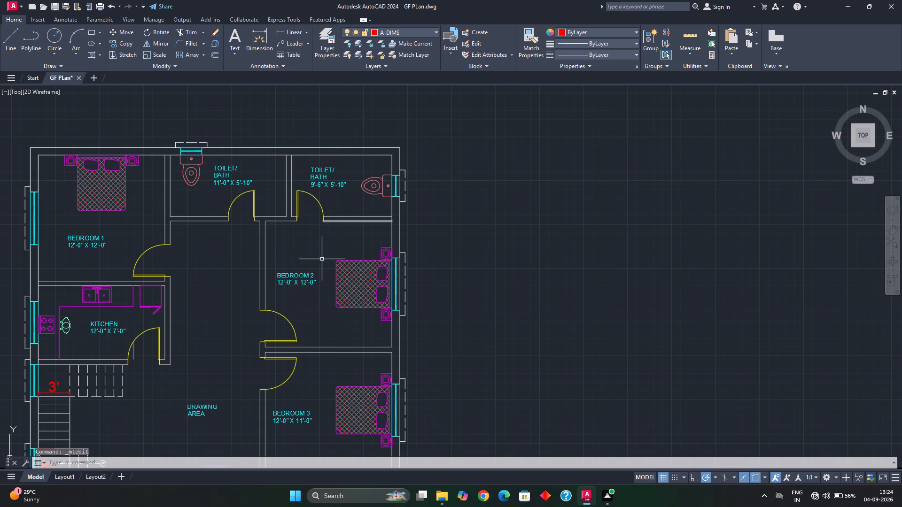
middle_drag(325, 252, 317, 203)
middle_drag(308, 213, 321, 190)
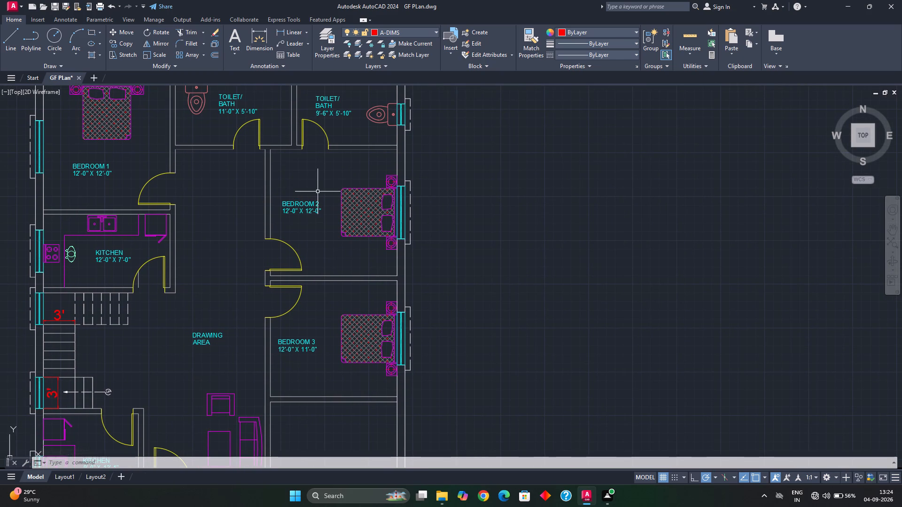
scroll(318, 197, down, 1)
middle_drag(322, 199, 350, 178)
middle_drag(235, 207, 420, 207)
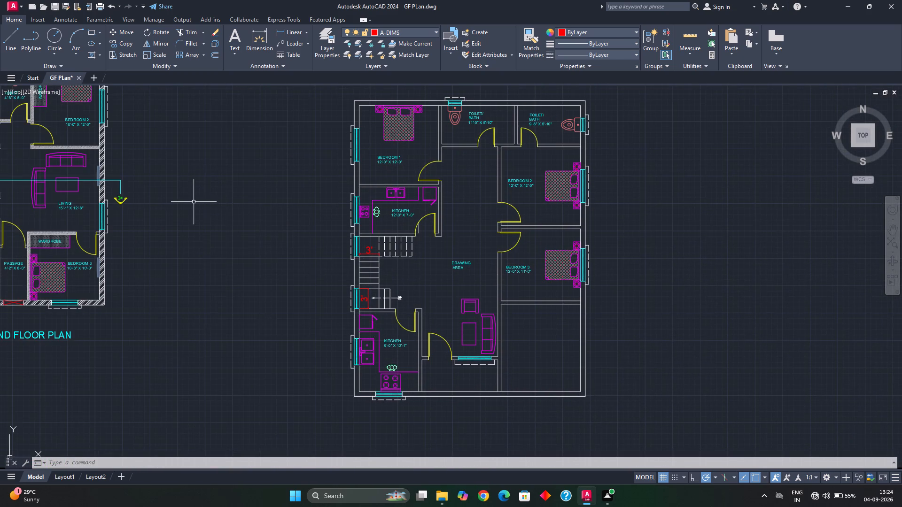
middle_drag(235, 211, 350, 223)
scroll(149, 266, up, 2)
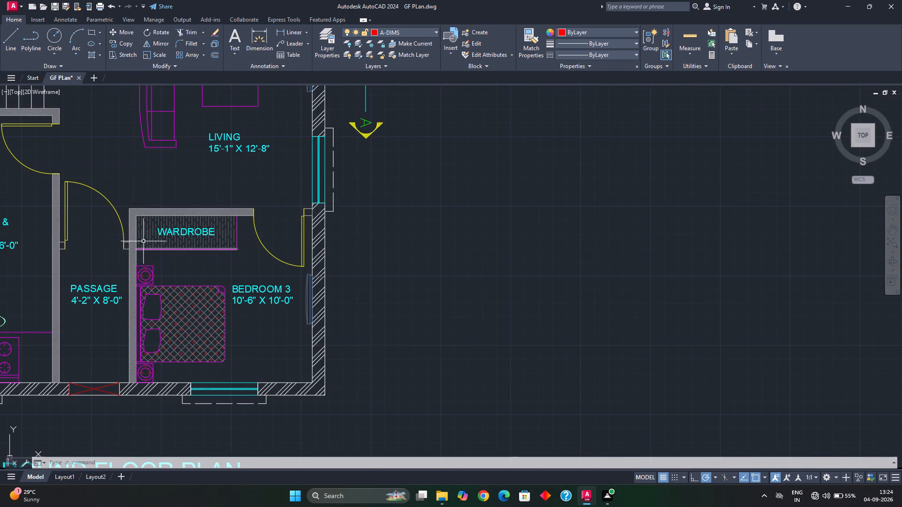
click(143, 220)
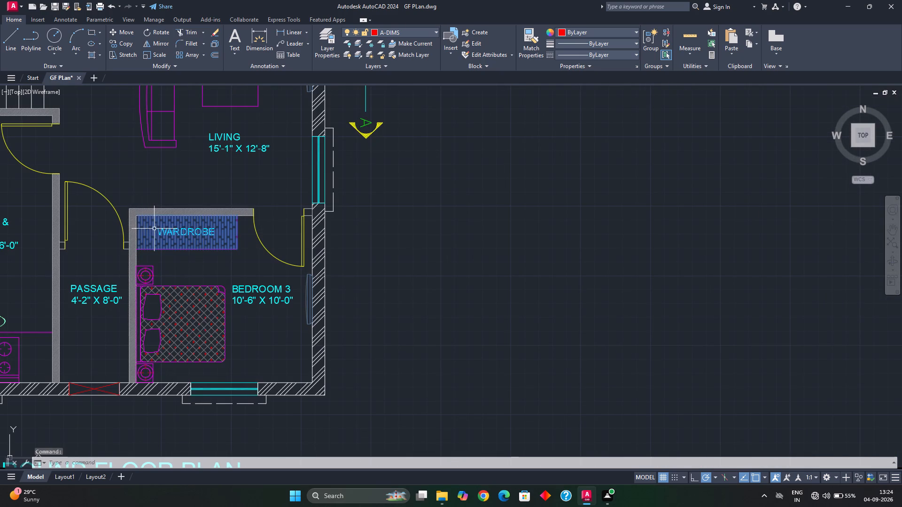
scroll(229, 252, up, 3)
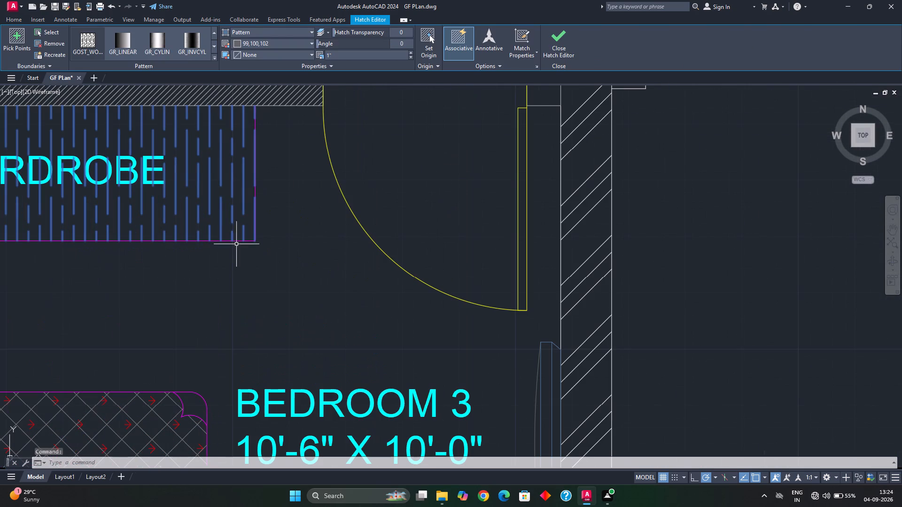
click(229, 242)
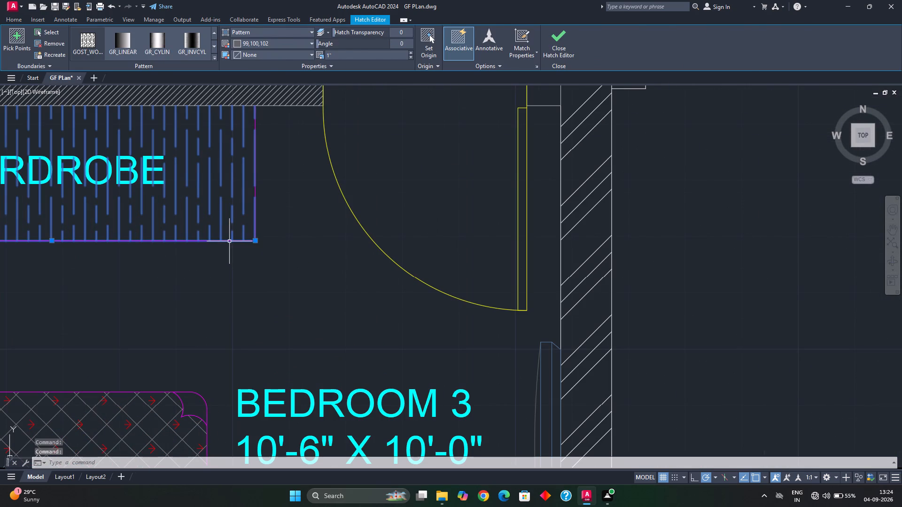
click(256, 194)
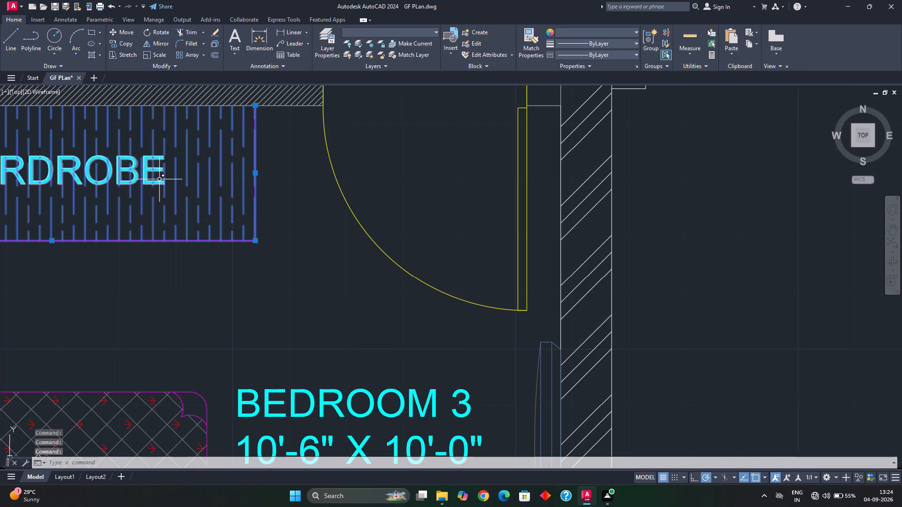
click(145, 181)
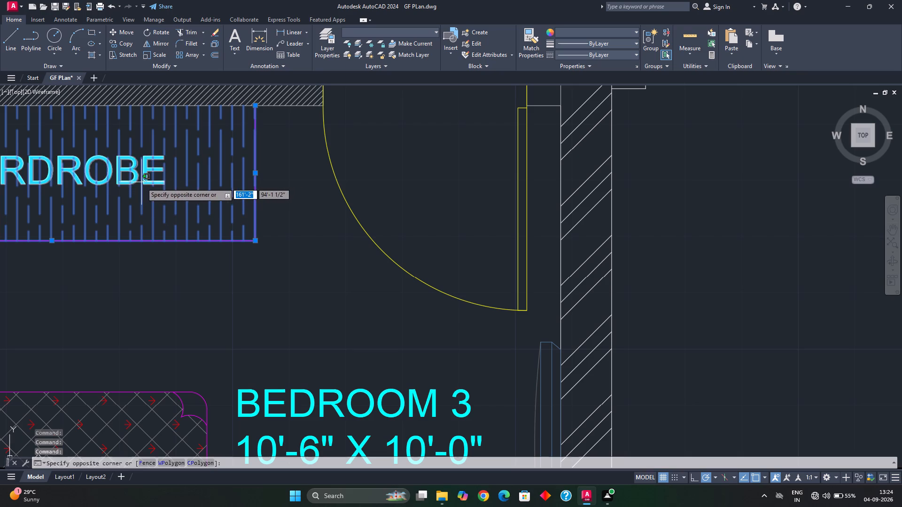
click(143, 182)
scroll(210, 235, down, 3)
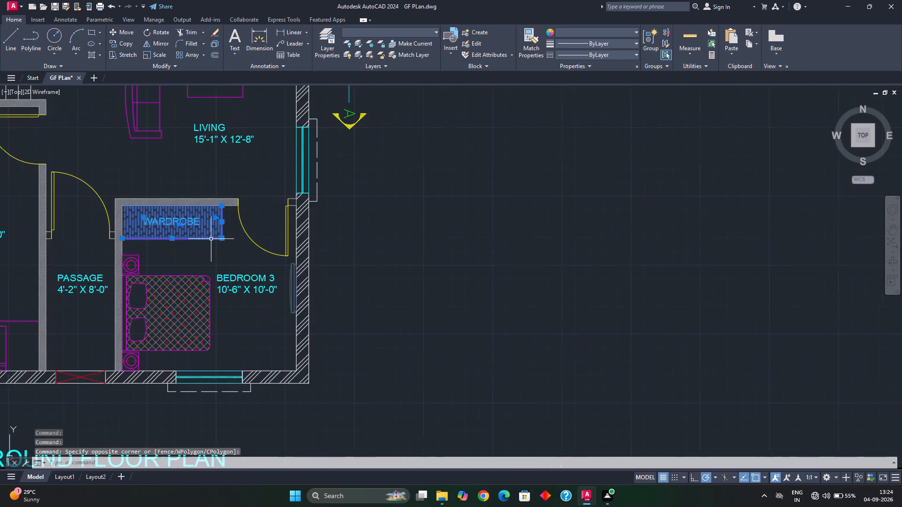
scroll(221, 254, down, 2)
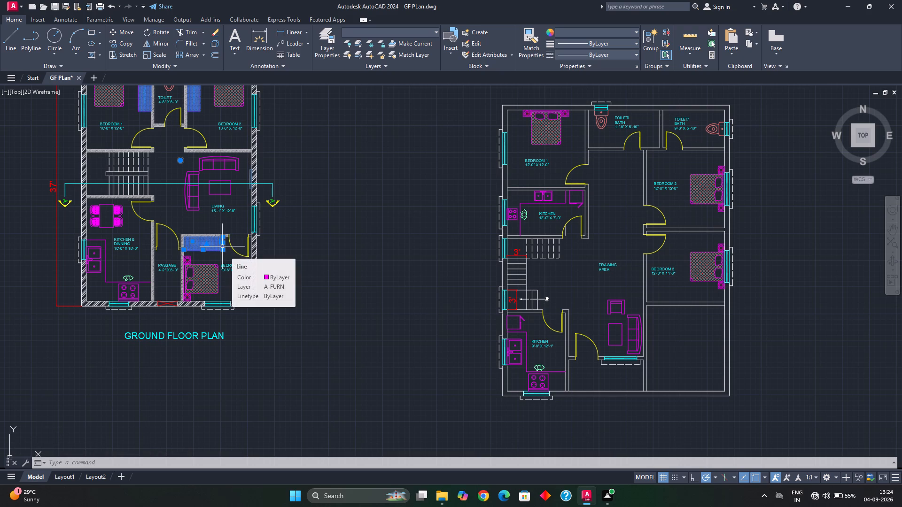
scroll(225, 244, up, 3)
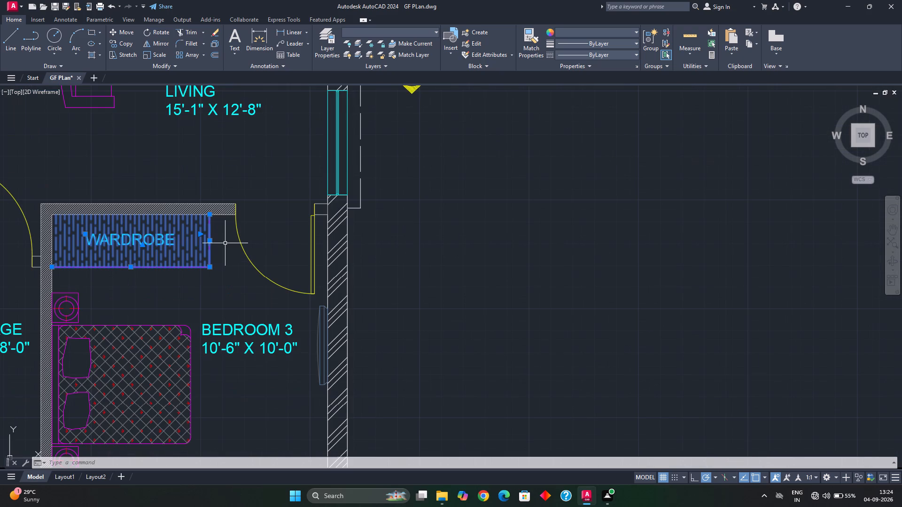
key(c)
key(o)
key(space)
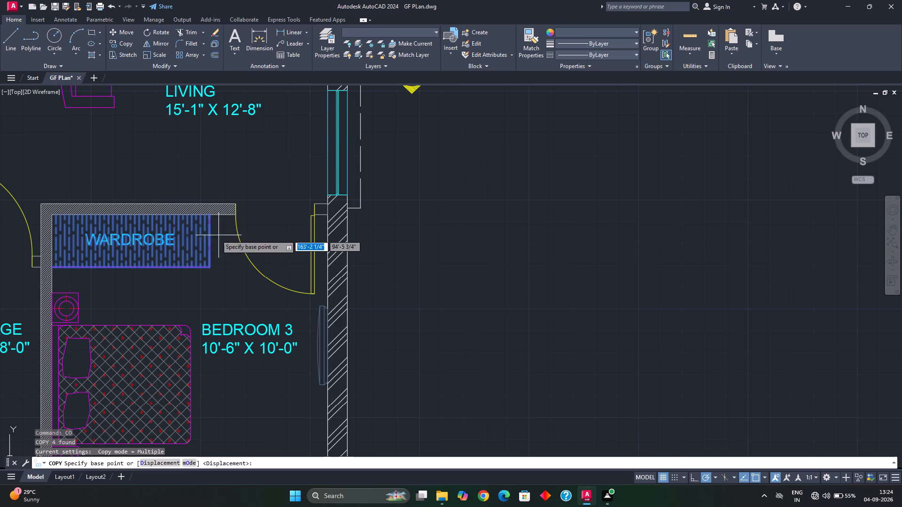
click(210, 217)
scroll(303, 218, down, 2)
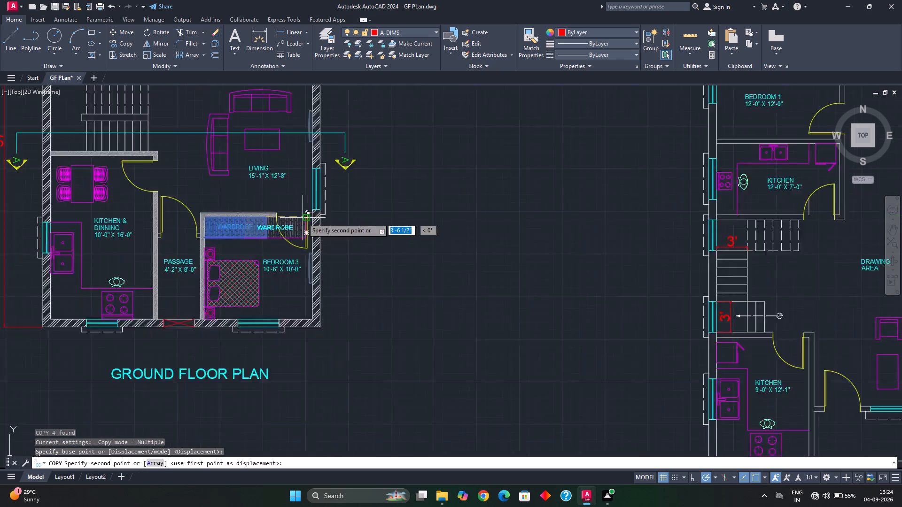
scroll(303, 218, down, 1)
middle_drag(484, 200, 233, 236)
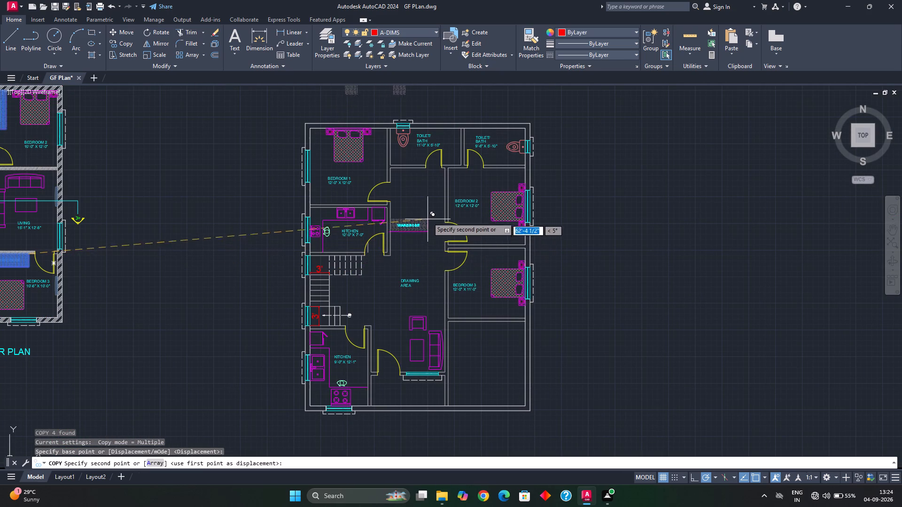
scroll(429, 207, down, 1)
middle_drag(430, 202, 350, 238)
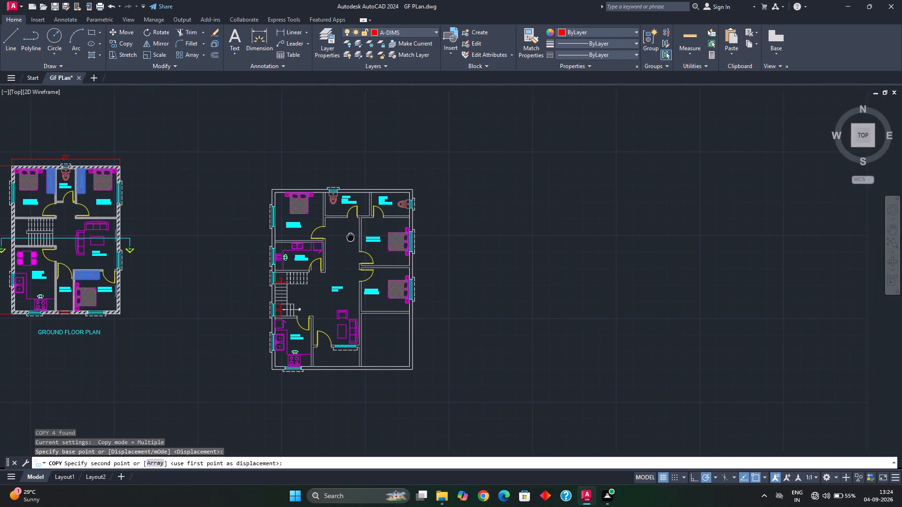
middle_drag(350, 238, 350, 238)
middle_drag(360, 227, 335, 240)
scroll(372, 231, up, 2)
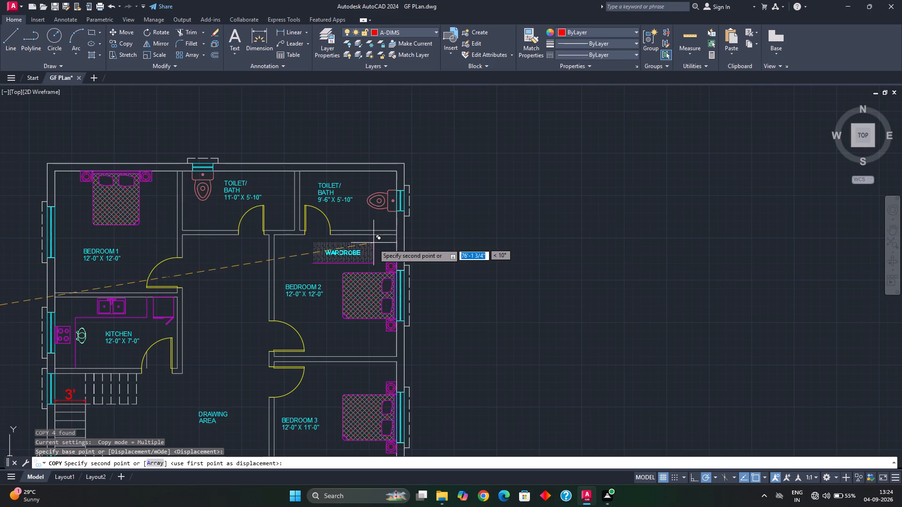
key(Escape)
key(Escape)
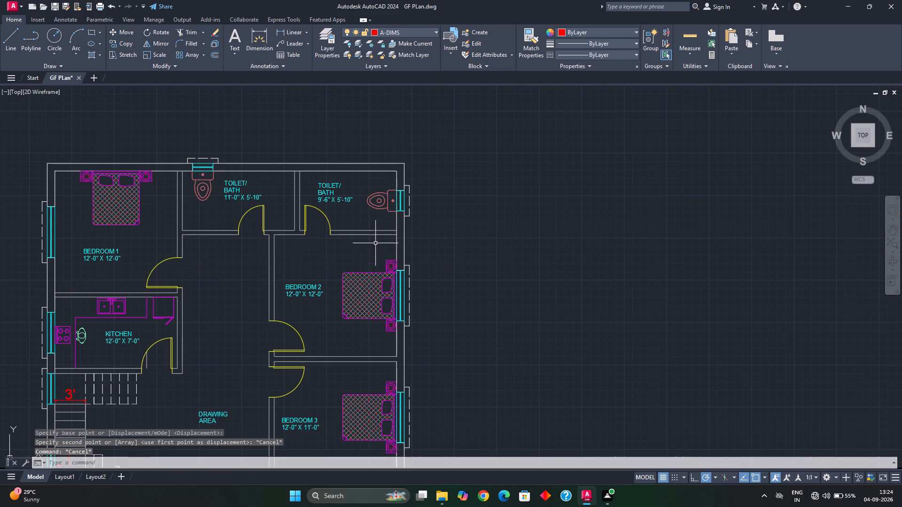
Offset the south wall line of the northeast toilet 1'-6" into Bedroom 2 for the wardrobe front.
click(377, 236)
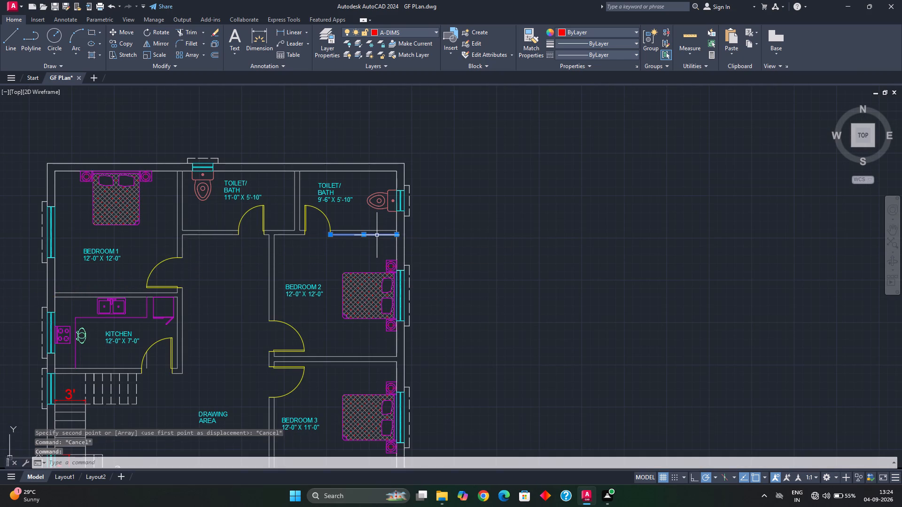
key(o)
key(Return)
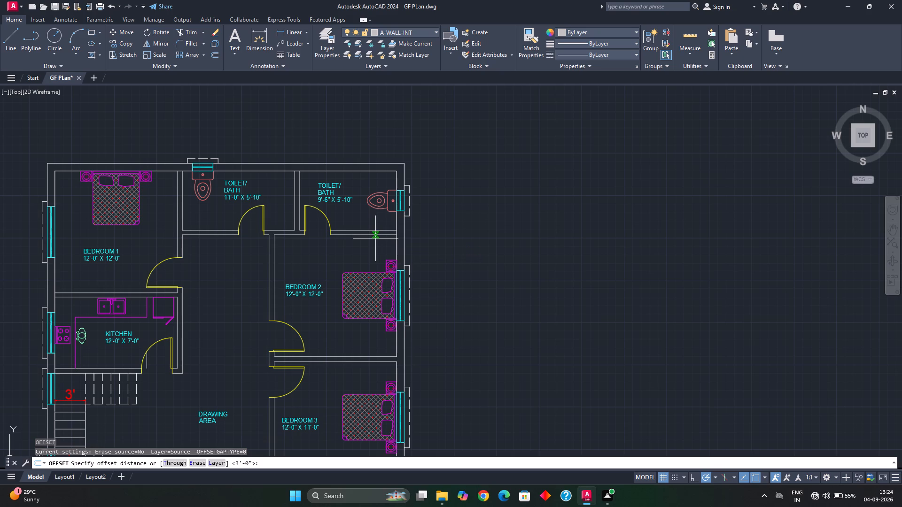
key(2)
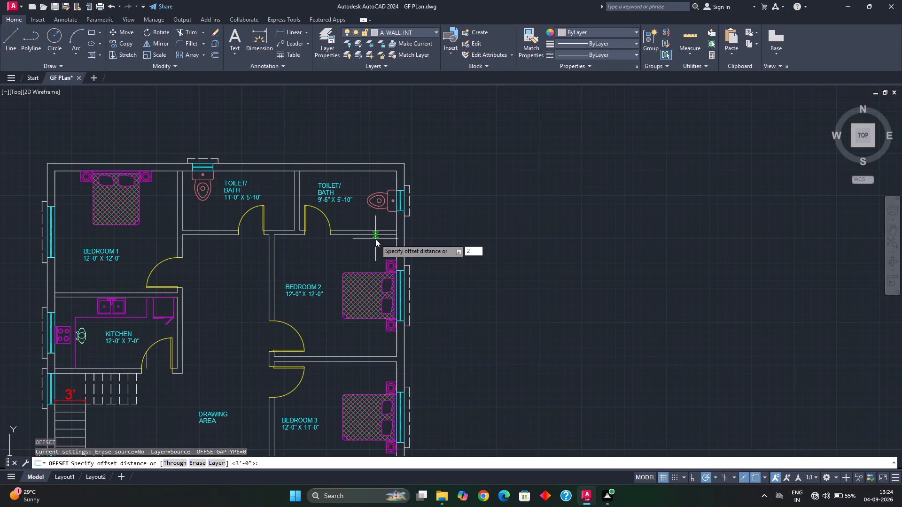
key(apostrophe)
key(Return)
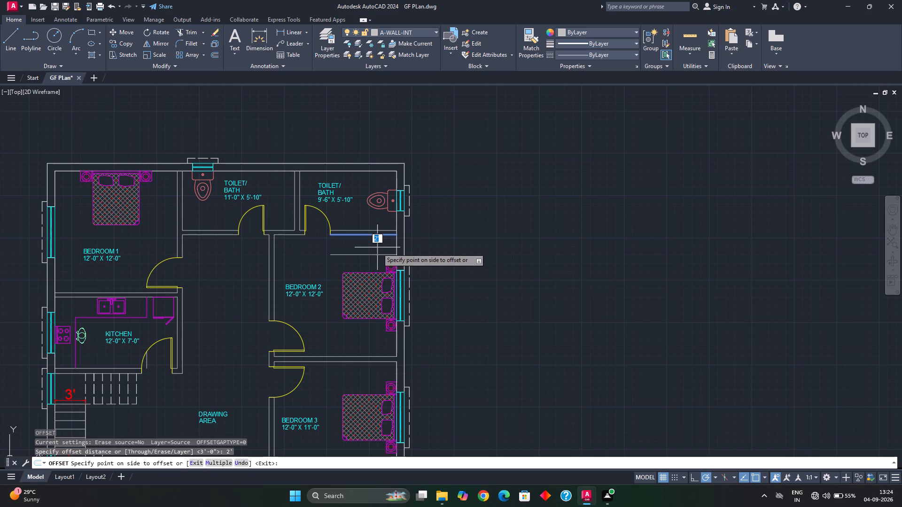
scroll(379, 250, up, 3)
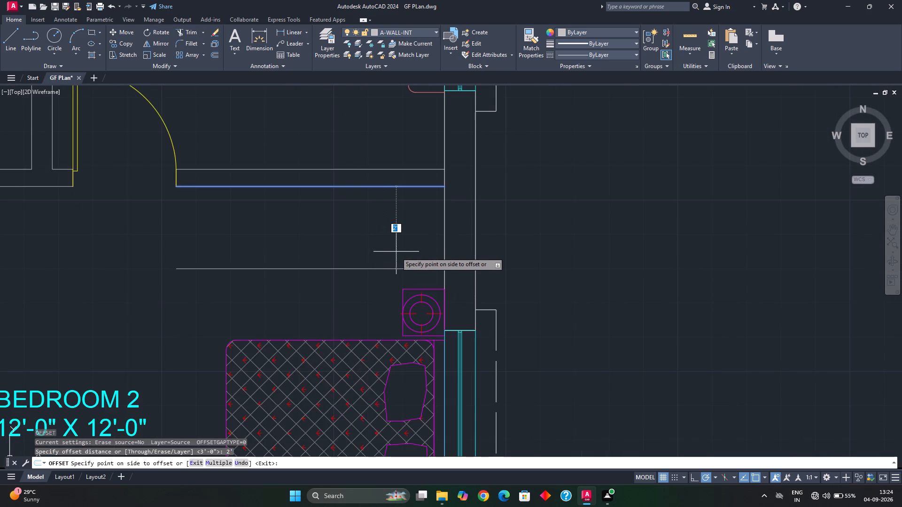
text(1')
text(6")
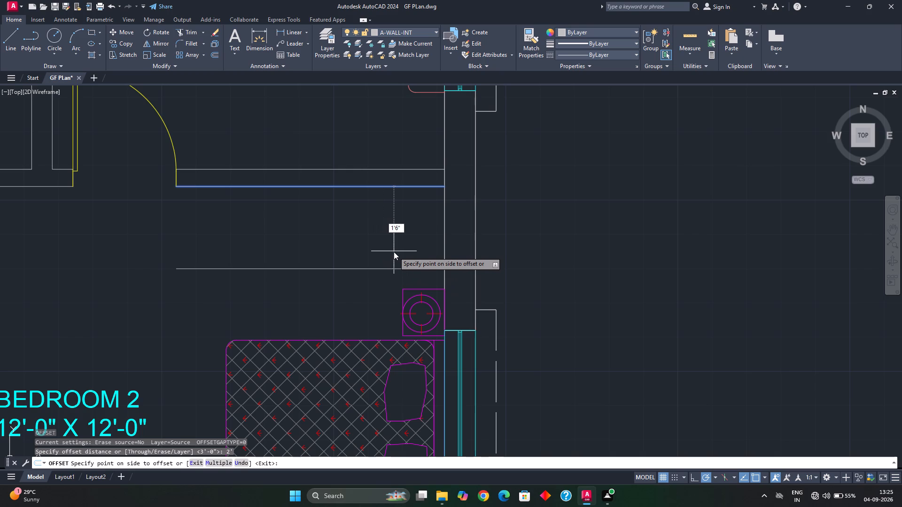
key(Return)
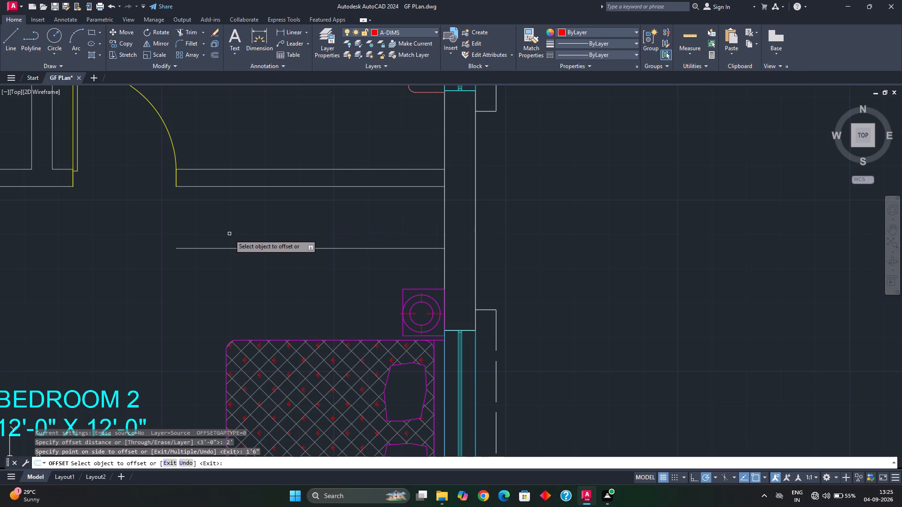
Offset the inner face of Bedroom 2's east wall 6' westward for the wardrobe's side.
click(445, 214)
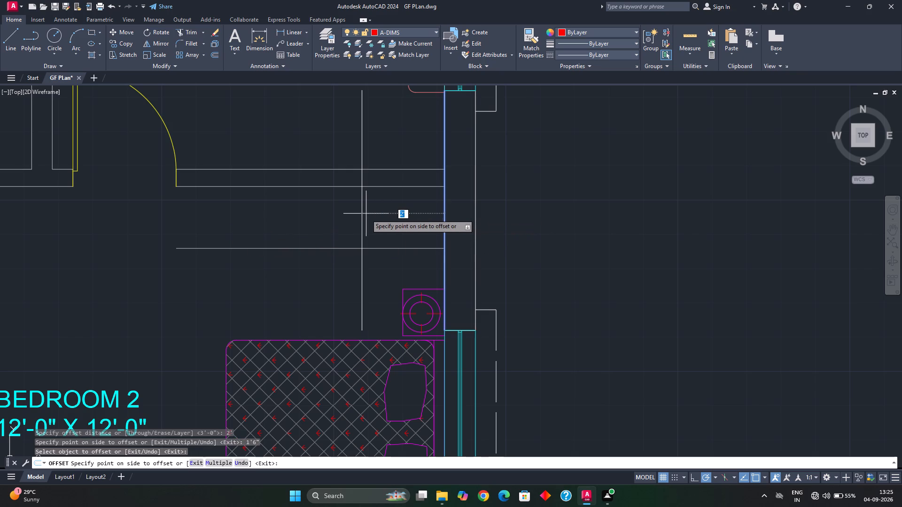
text(6')
key(Return)
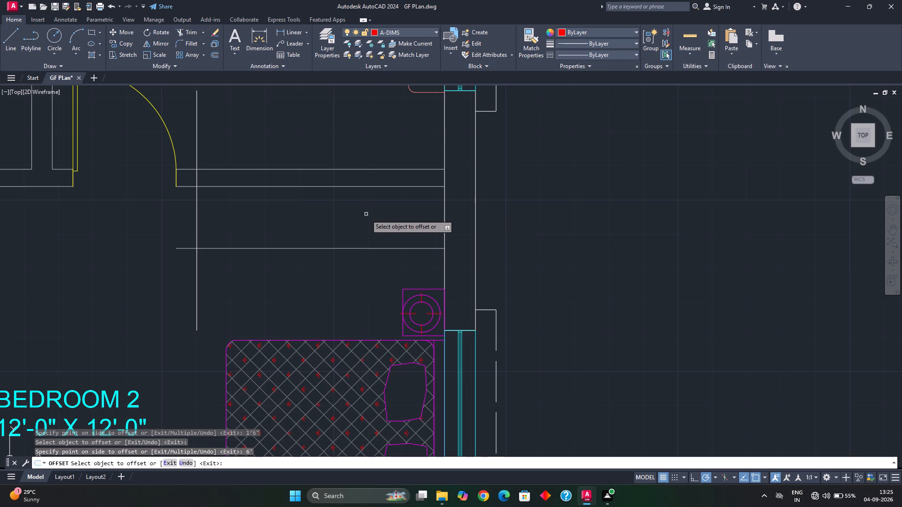
click(339, 237)
key(Escape)
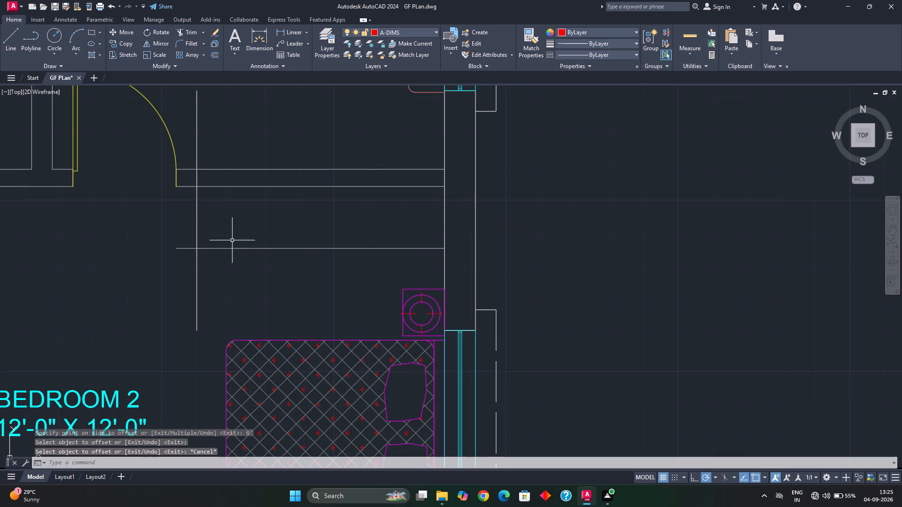
Trim the two offset lines where they overrun each other and the toilet wall, leaving the Bedroom 2 wardrobe outline.
key(r)
key(e)
key(Escape)
text(TR)
key(space)
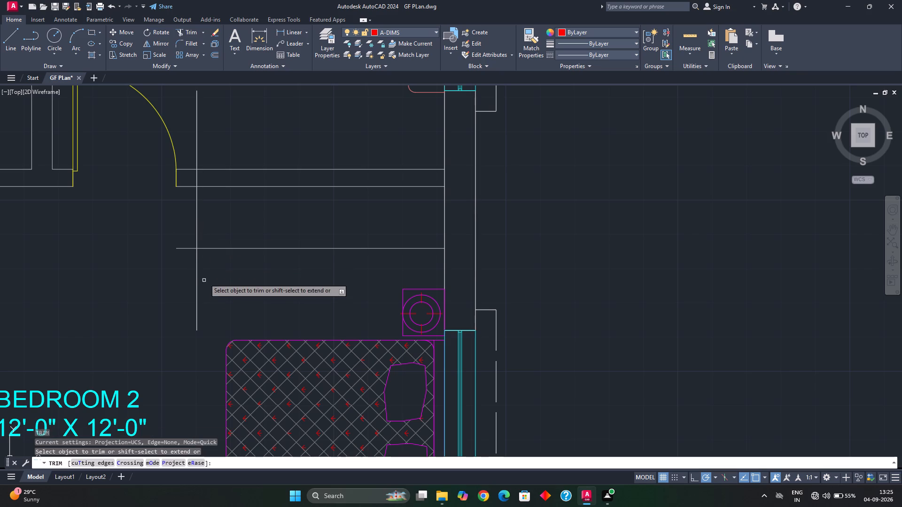
click(204, 275)
click(184, 280)
drag(182, 246, 188, 267)
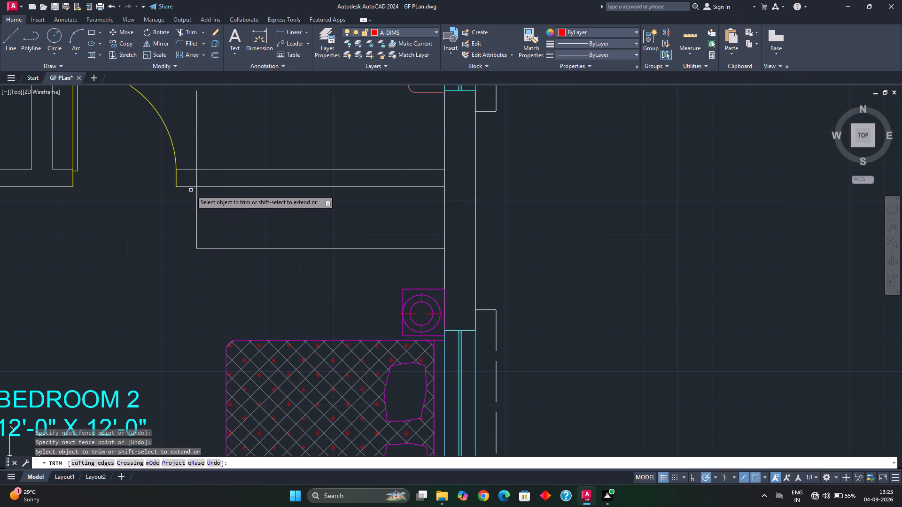
click(196, 178)
click(197, 156)
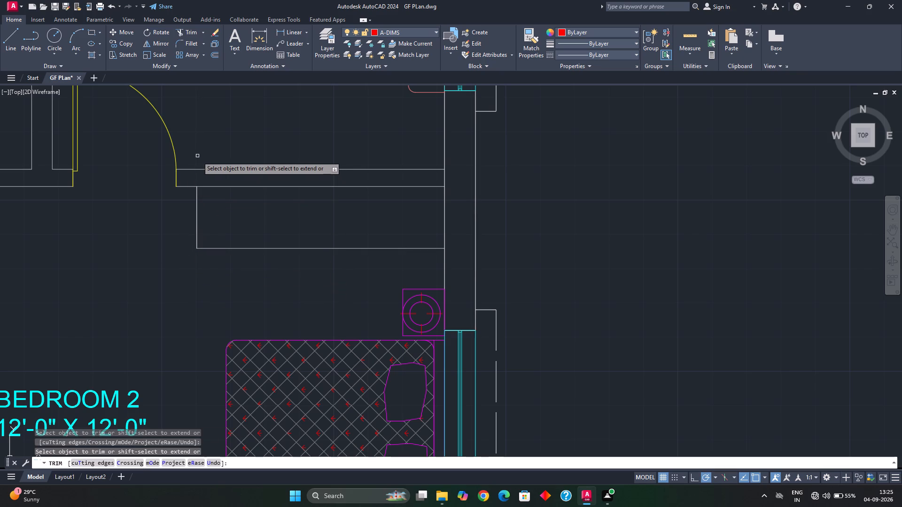
scroll(232, 205, down, 1)
key(Escape)
Join the wardrobe's front and side lines in Bedroom 2 into one polyline.
drag(255, 218, 248, 223)
click(202, 245)
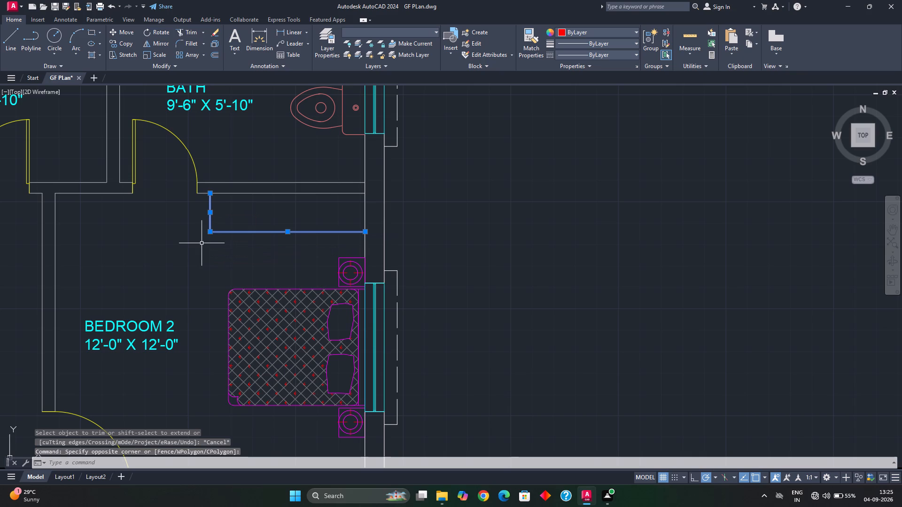
key(j)
key(Return)
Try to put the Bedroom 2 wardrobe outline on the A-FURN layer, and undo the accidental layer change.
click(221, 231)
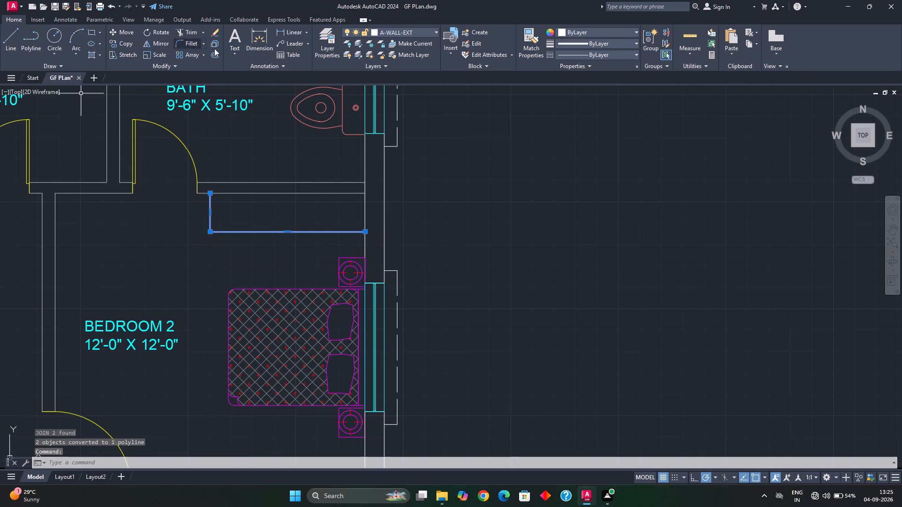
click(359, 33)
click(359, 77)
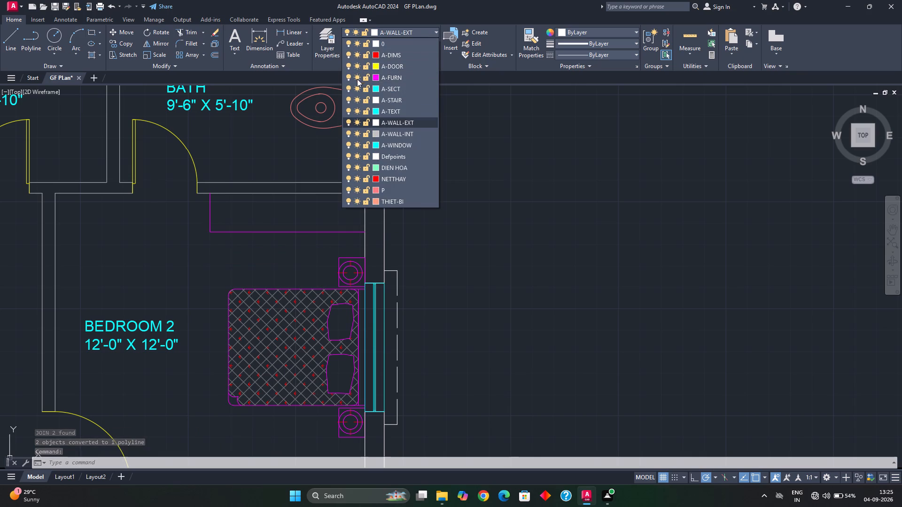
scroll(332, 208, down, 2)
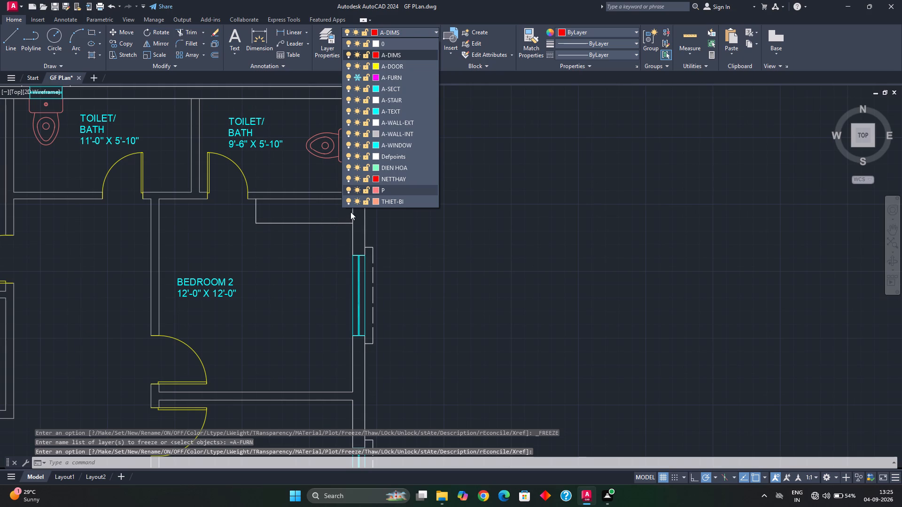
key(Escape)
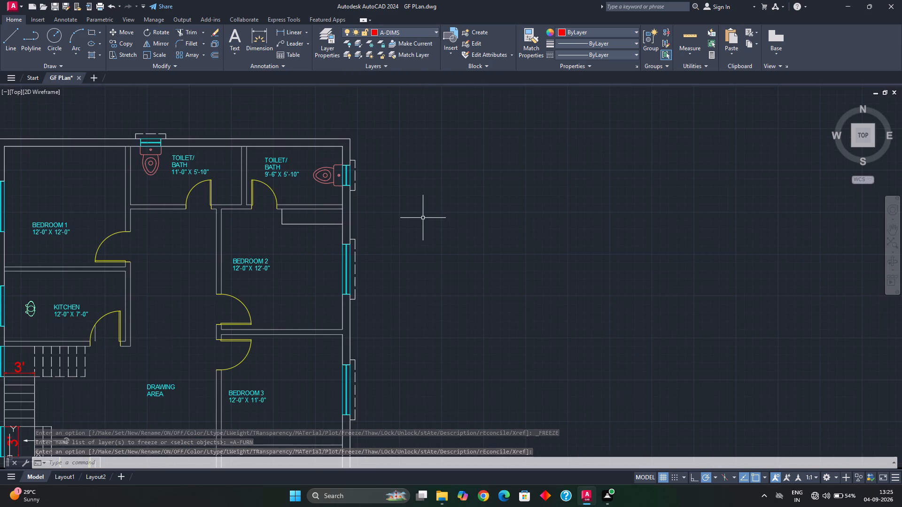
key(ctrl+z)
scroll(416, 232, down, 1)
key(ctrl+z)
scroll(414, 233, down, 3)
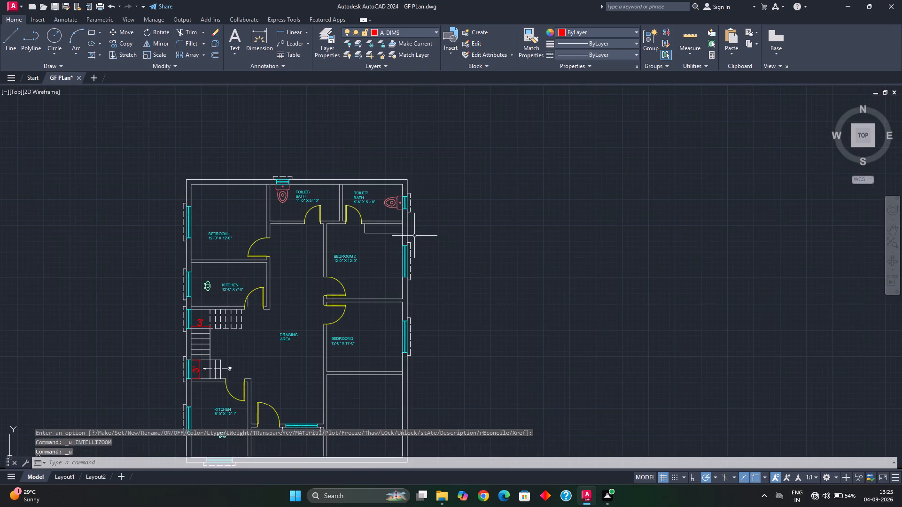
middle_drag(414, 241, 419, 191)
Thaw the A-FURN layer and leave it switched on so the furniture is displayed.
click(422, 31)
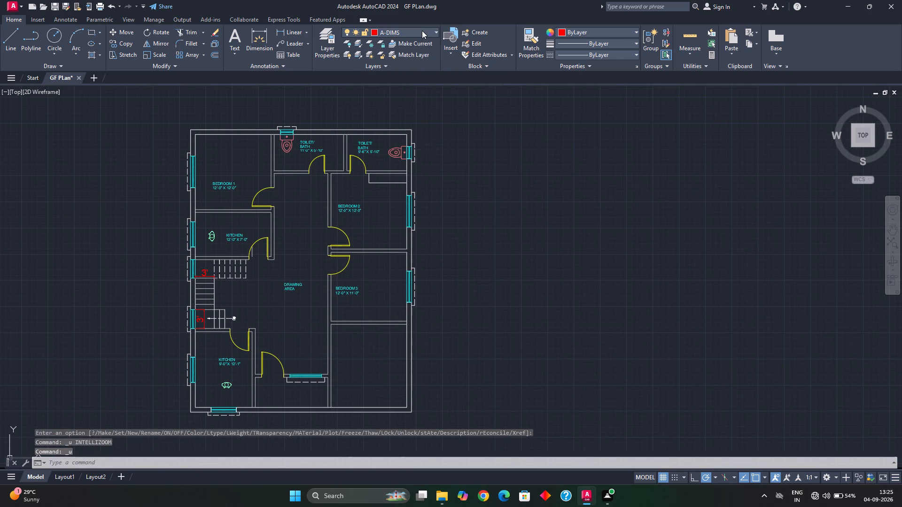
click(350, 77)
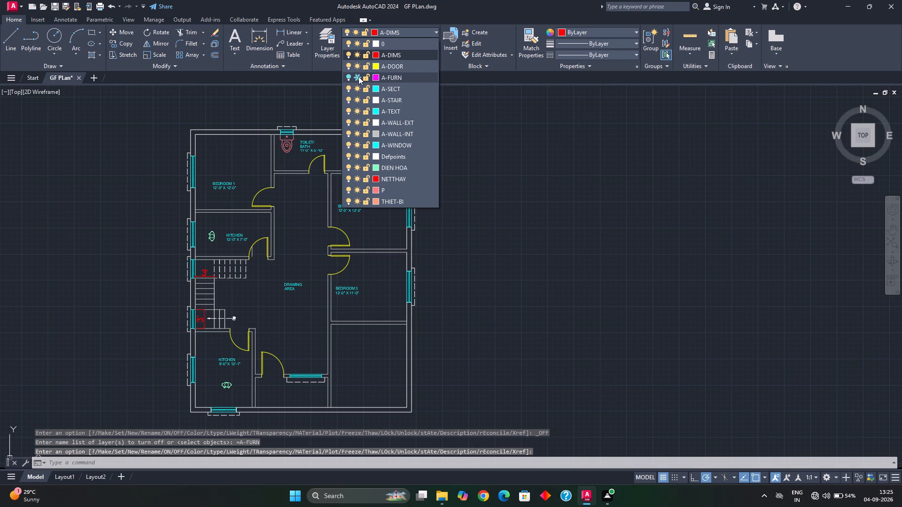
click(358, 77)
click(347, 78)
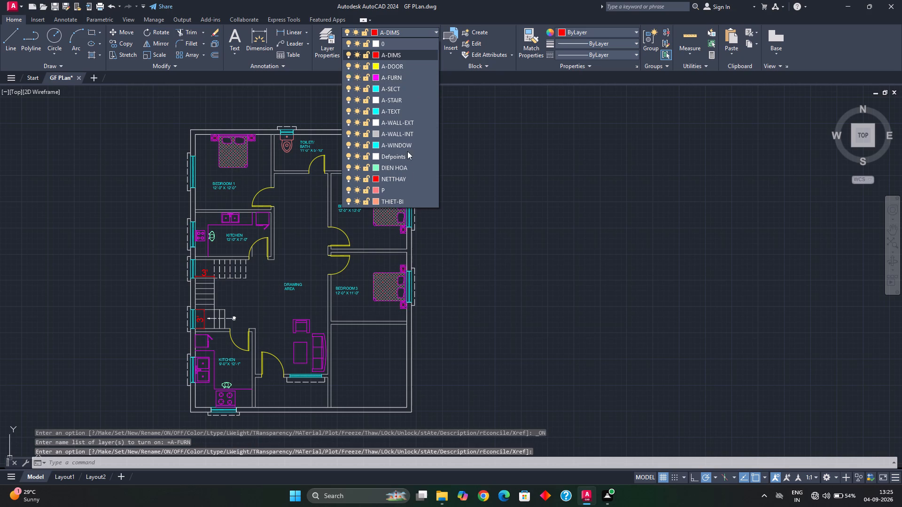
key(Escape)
Put the wardrobe outline at Bedroom 2's north wall on the A-FURN layer.
scroll(368, 191, up, 2)
drag(380, 183, 376, 176)
click(349, 161)
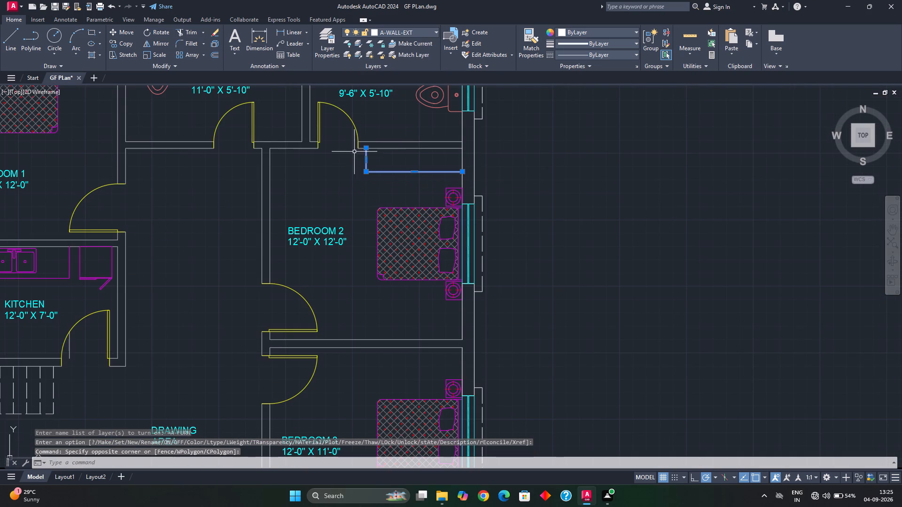
click(407, 27)
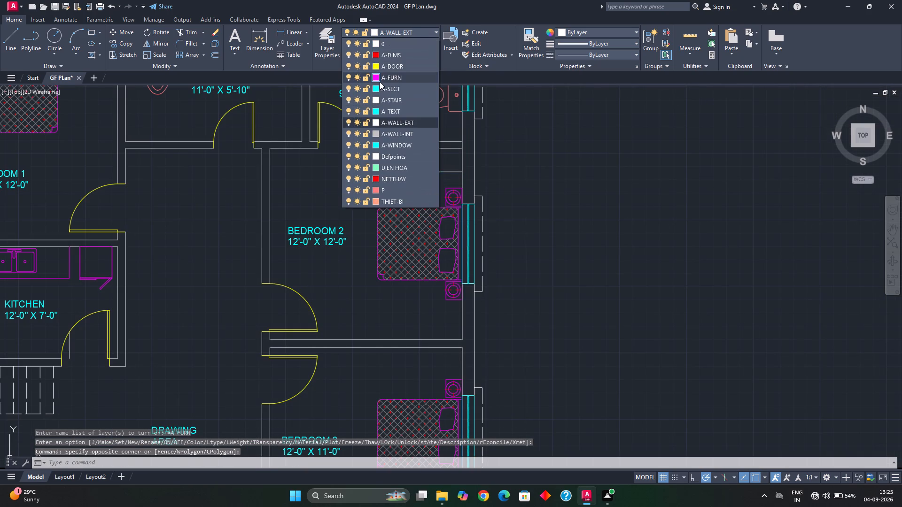
click(391, 78)
key(Escape)
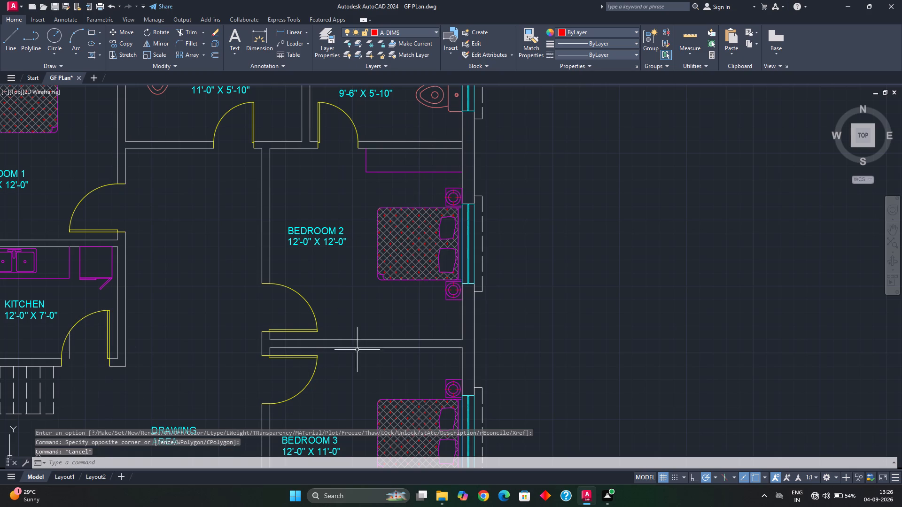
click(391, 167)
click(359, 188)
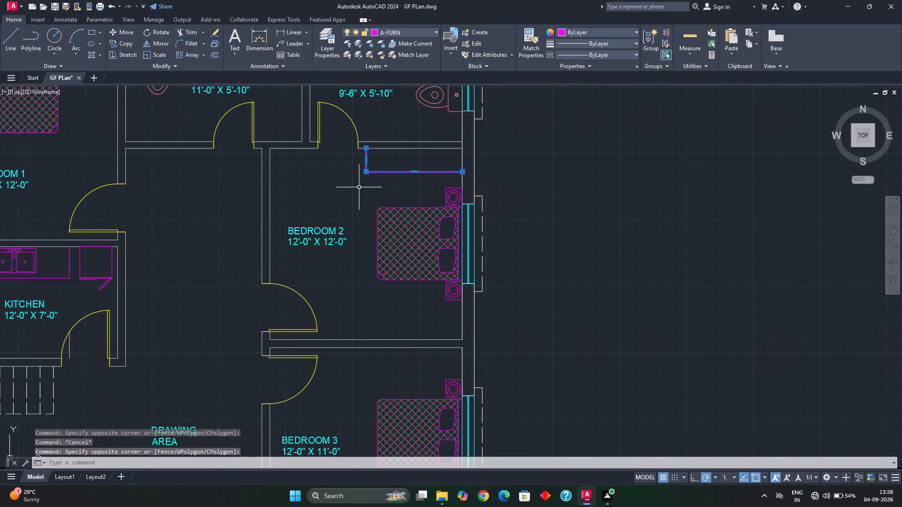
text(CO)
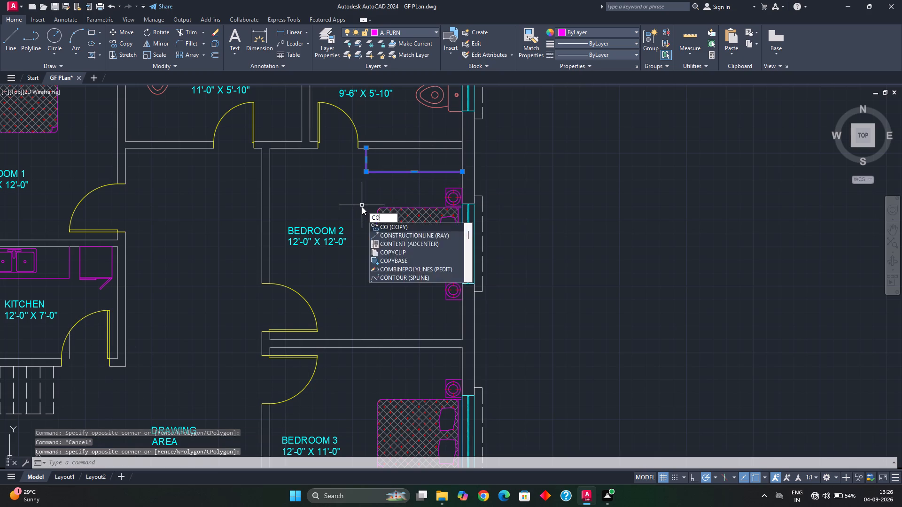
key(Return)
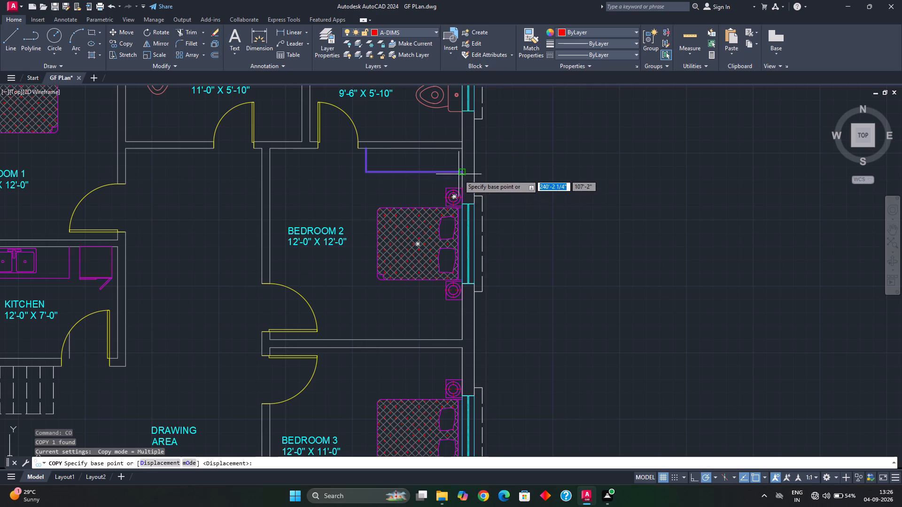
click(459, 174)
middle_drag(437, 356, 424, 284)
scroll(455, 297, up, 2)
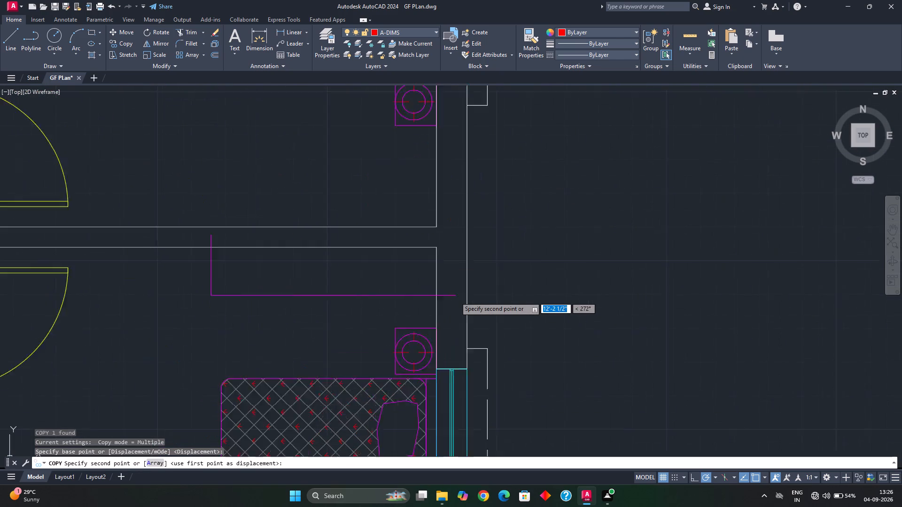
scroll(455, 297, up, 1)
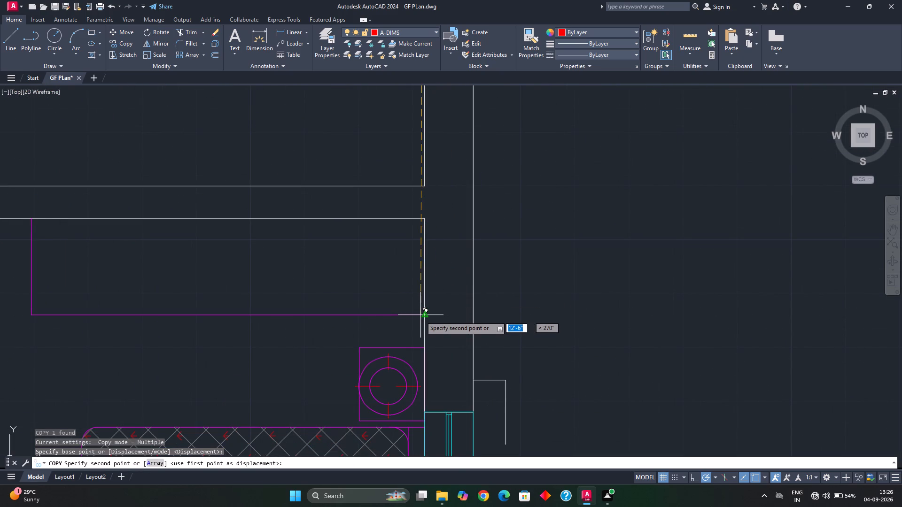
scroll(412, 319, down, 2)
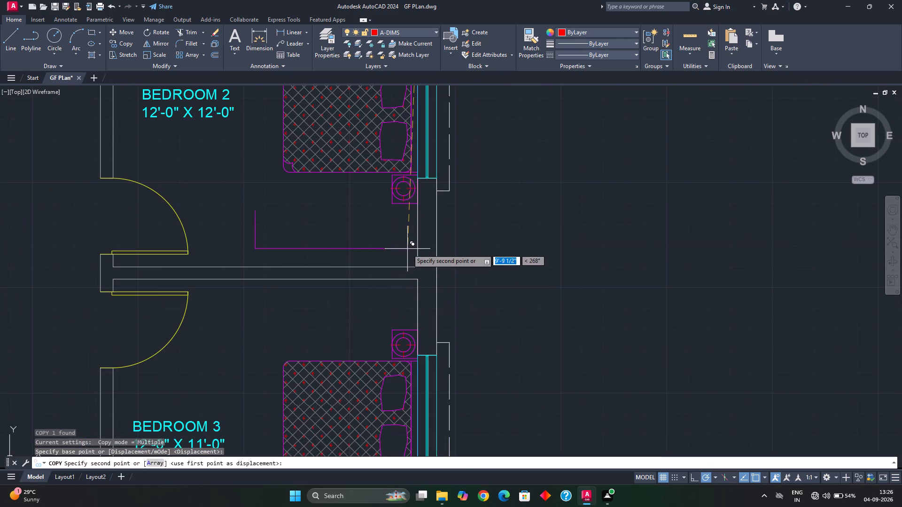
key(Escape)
Copy the Bedroom 2 wardrobe outline straight down to Bedroom 3's north wall with Ortho on, using its upper west endpoint as base.
middle_drag(389, 241, 422, 346)
middle_drag(347, 186, 350, 207)
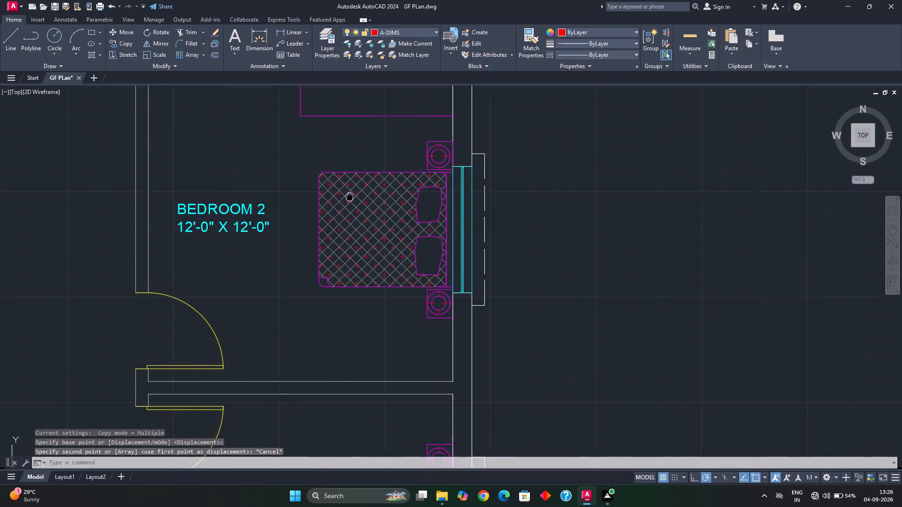
middle_drag(350, 207, 350, 211)
scroll(350, 211, down, 1)
click(331, 146)
click(302, 180)
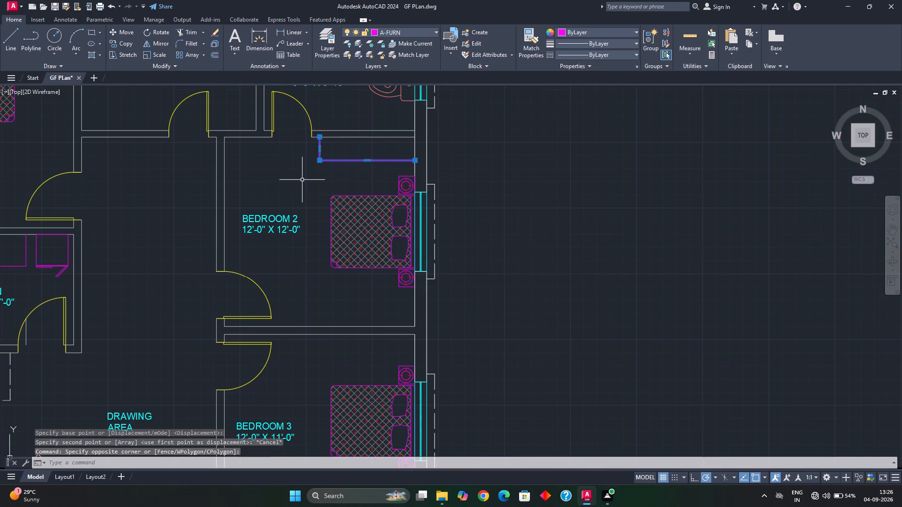
key(F8)
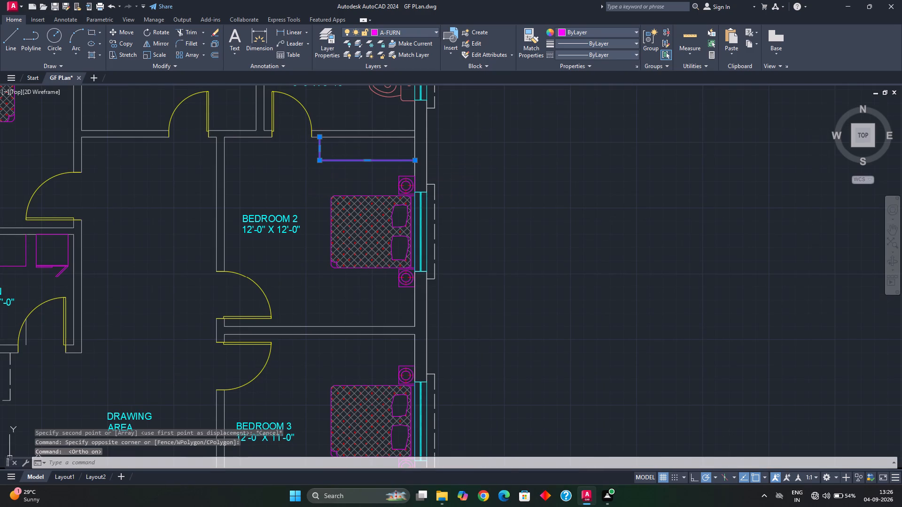
key(c)
text(O)
key(space)
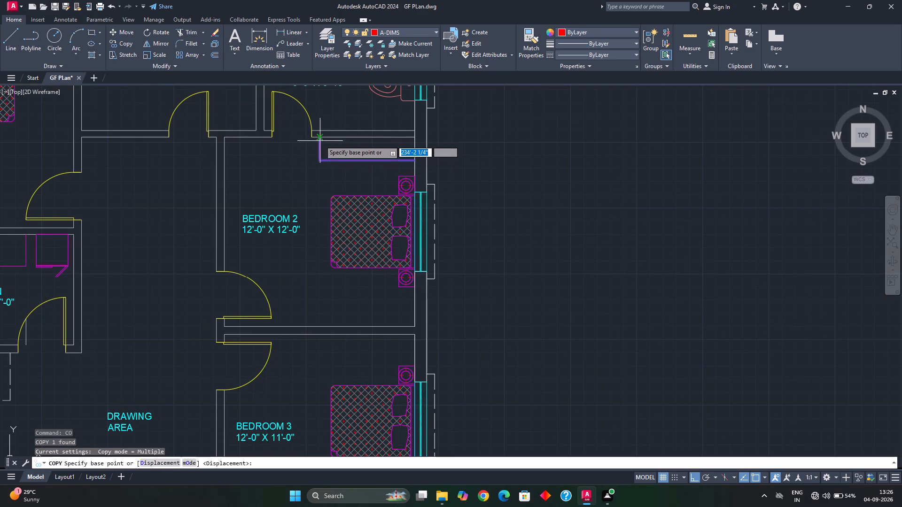
click(320, 138)
scroll(323, 349, up, 3)
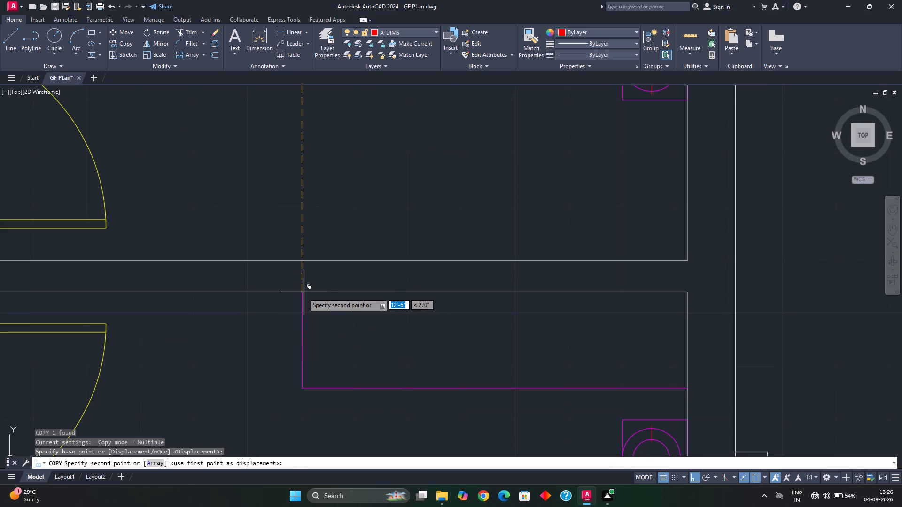
click(303, 292)
key(Escape)
Offset the inner face of Bedroom 1's east wall 2' westward for the wardrobe front.
scroll(348, 309, down, 3)
middle_click(350, 320)
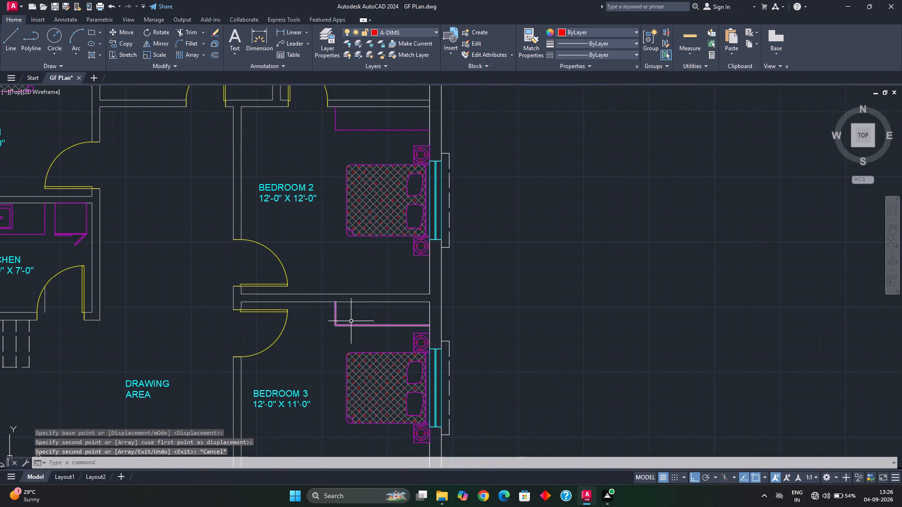
middle_drag(331, 289, 367, 338)
scroll(372, 338, down, 1)
middle_drag(287, 275, 329, 332)
scroll(256, 273, up, 2)
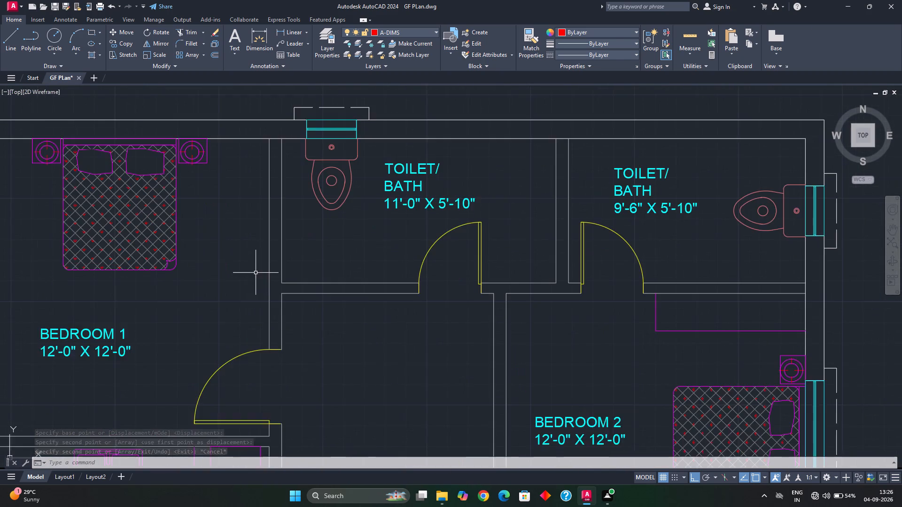
middle_drag(264, 289, 310, 318)
click(314, 290)
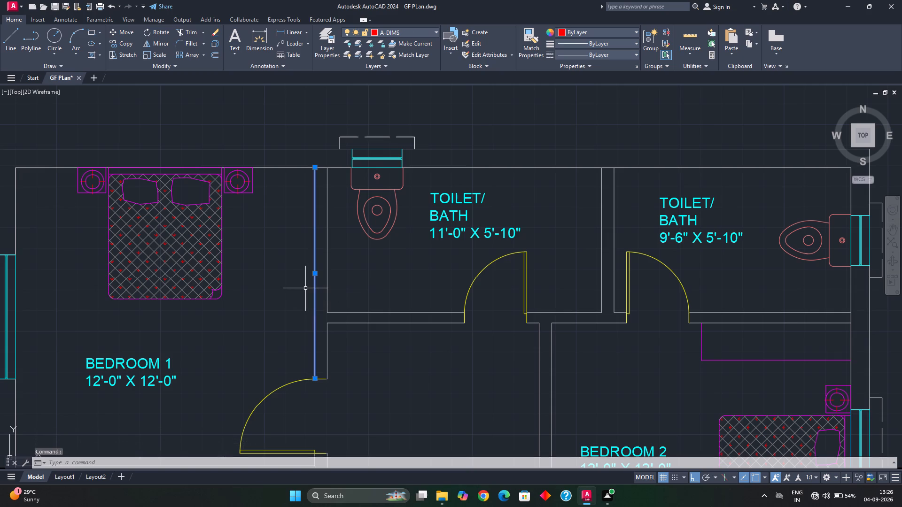
key(o)
key(Return)
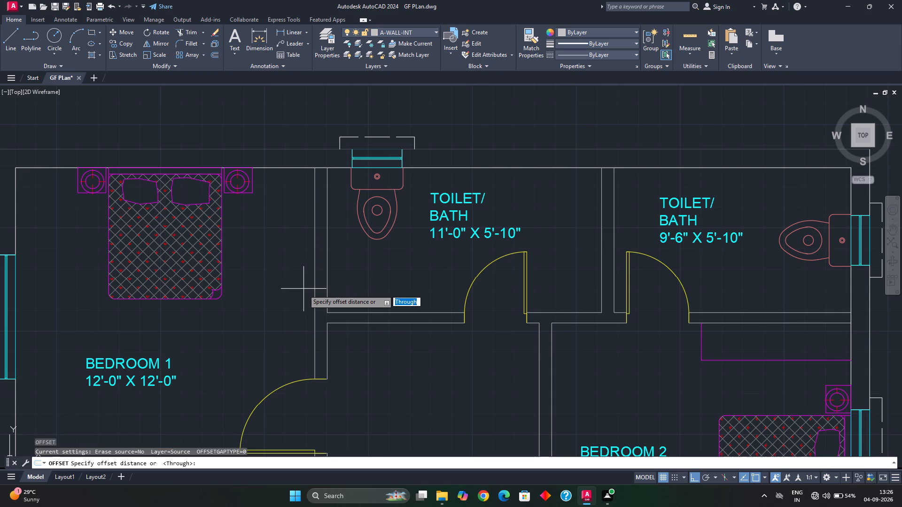
text(2')
key(Return)
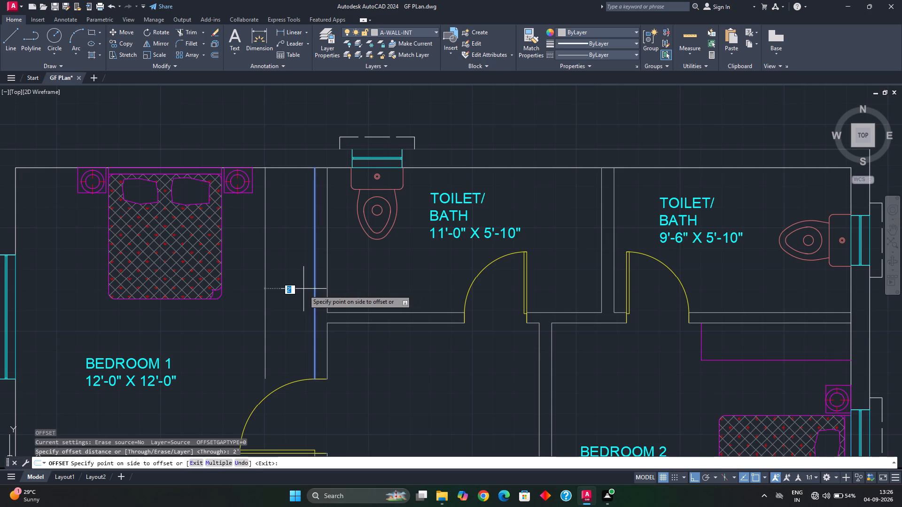
click(296, 291)
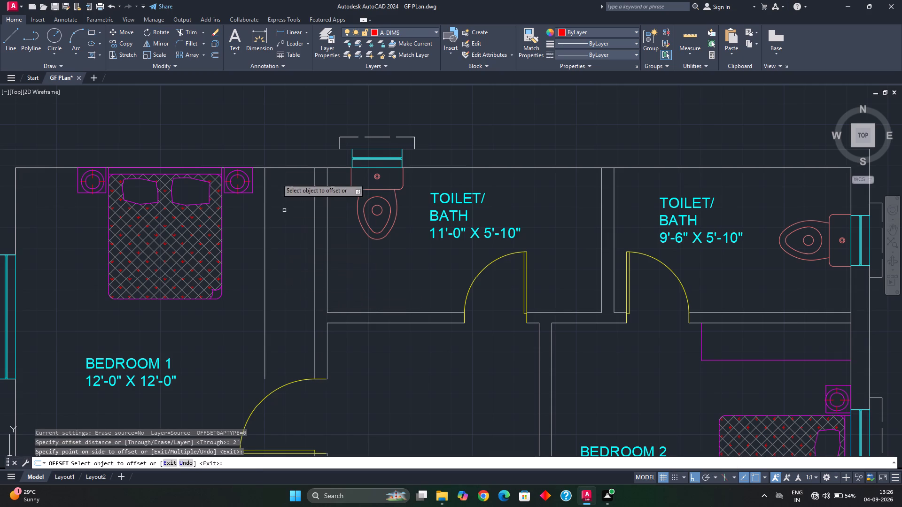
Offset the inner line of Bedroom 1's north wall 6' southward for the wardrobe's end.
click(287, 168)
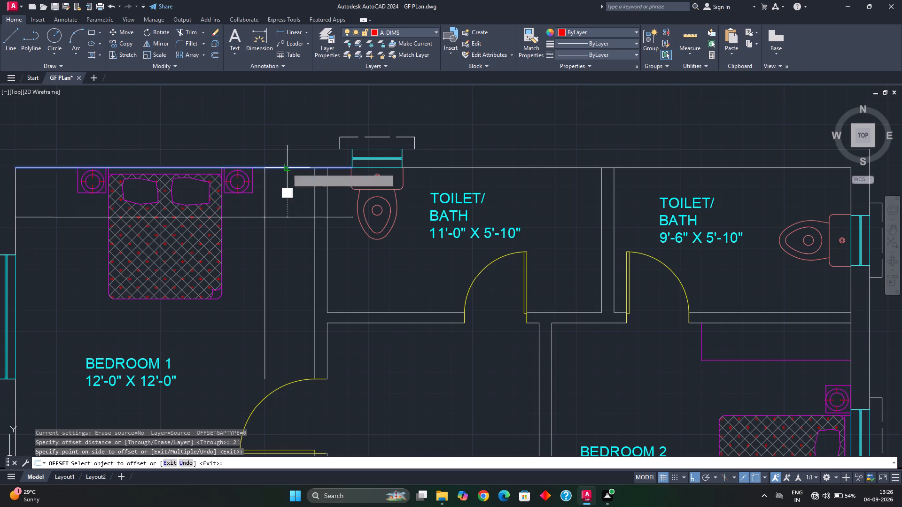
text(6')
key(Return)
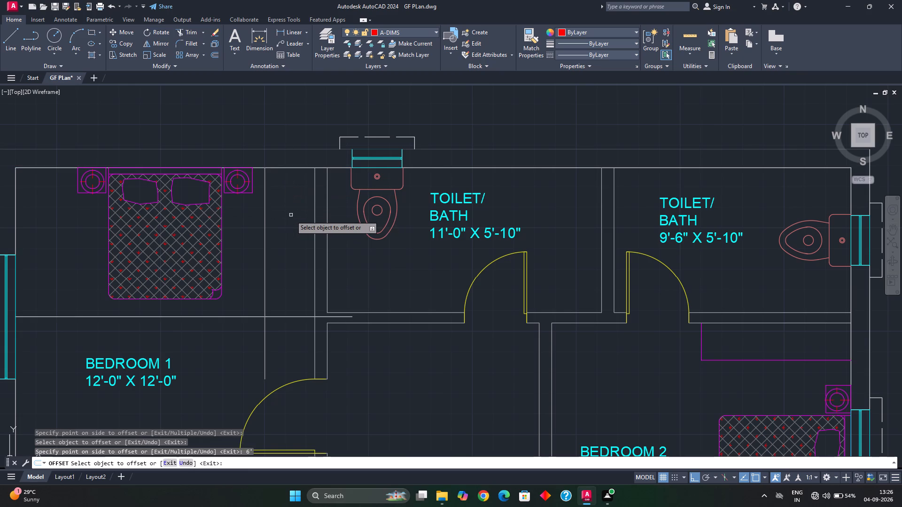
key(Escape)
Trim the two offset lines in Bedroom 1 where they overrun each other and the east wall, leaving the wardrobe outline.
text(TR)
key(space)
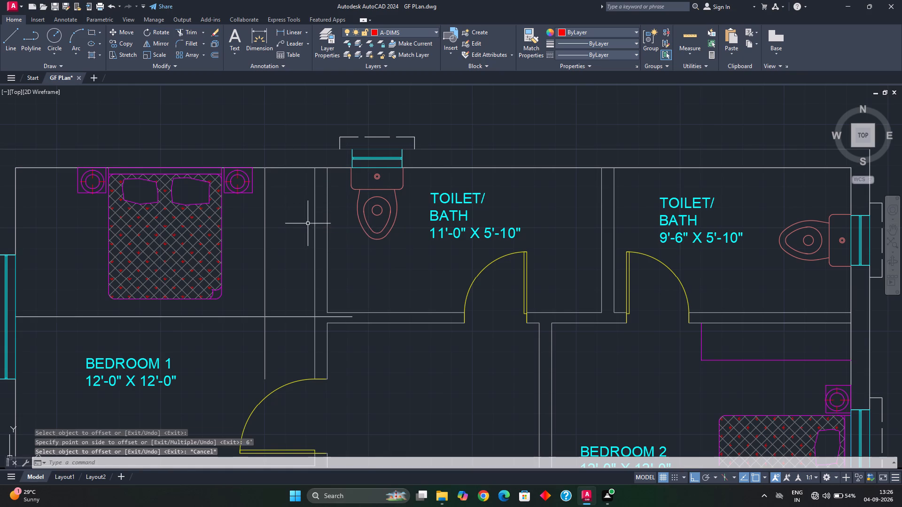
click(322, 318)
click(266, 335)
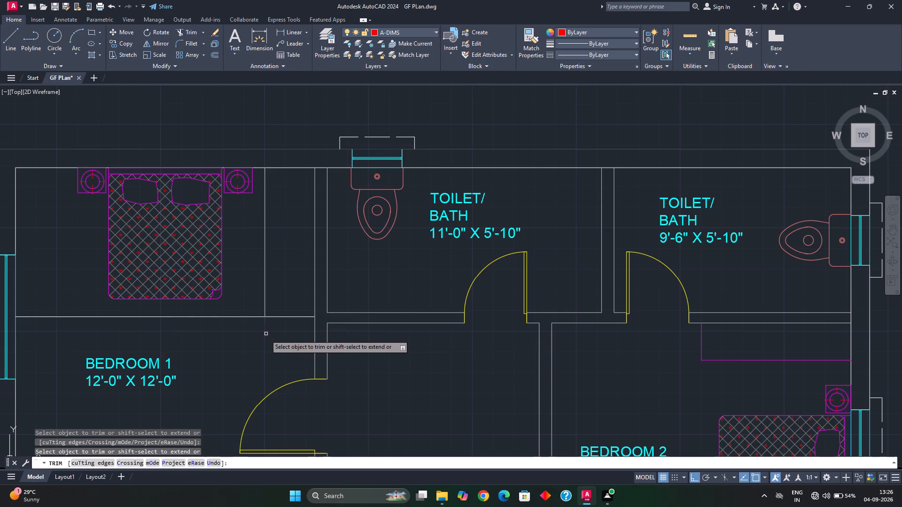
click(251, 319)
key(Escape)
Join the wardrobe's front and end lines in Bedroom 1 into one polyline.
drag(282, 331, 276, 325)
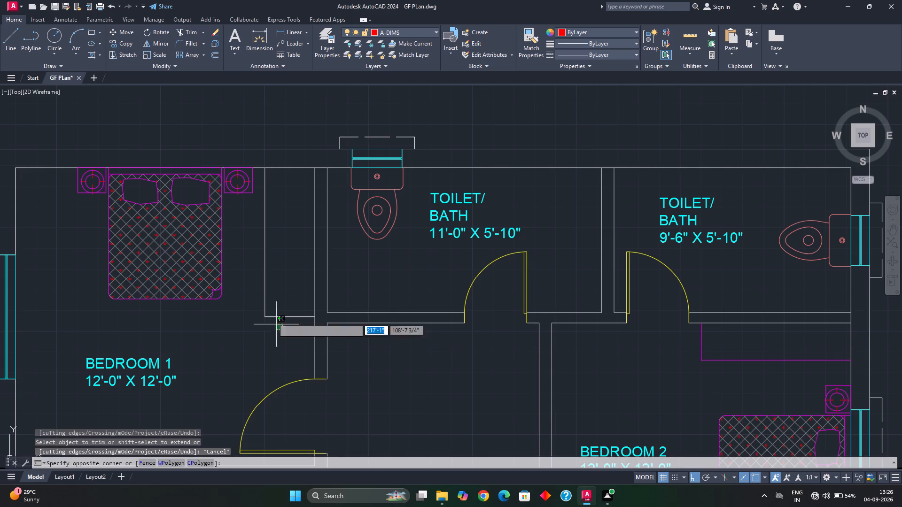
click(256, 296)
key(j)
key(space)
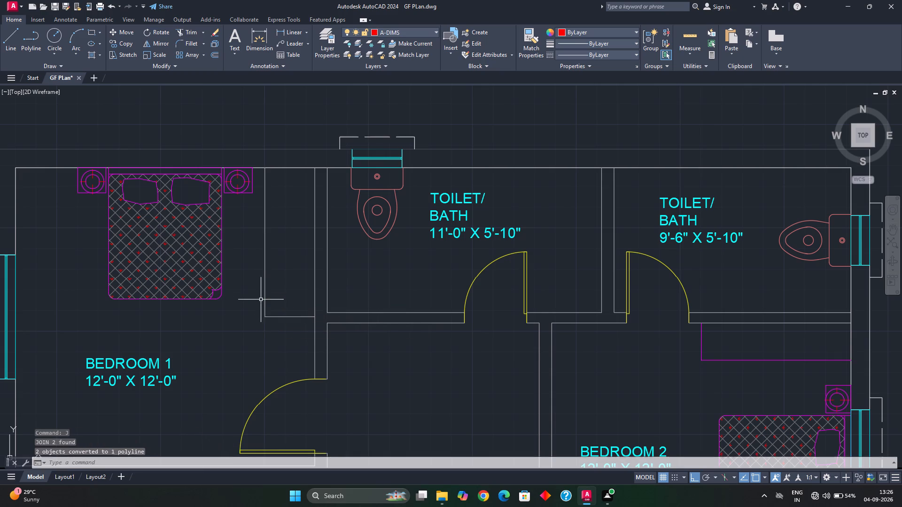
Put the joined Bedroom 1 wardrobe outline on the A-FURN layer.
drag(279, 329, 278, 324)
click(261, 301)
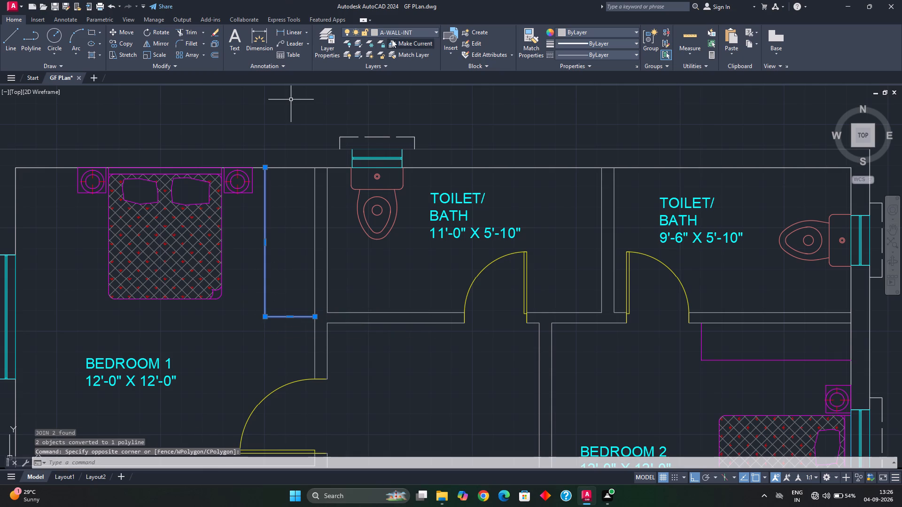
click(407, 31)
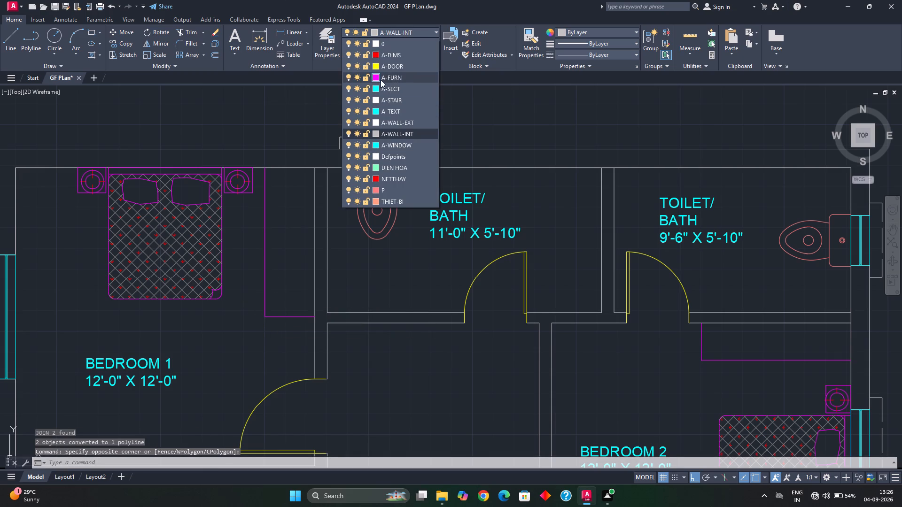
click(406, 79)
key(Escape)
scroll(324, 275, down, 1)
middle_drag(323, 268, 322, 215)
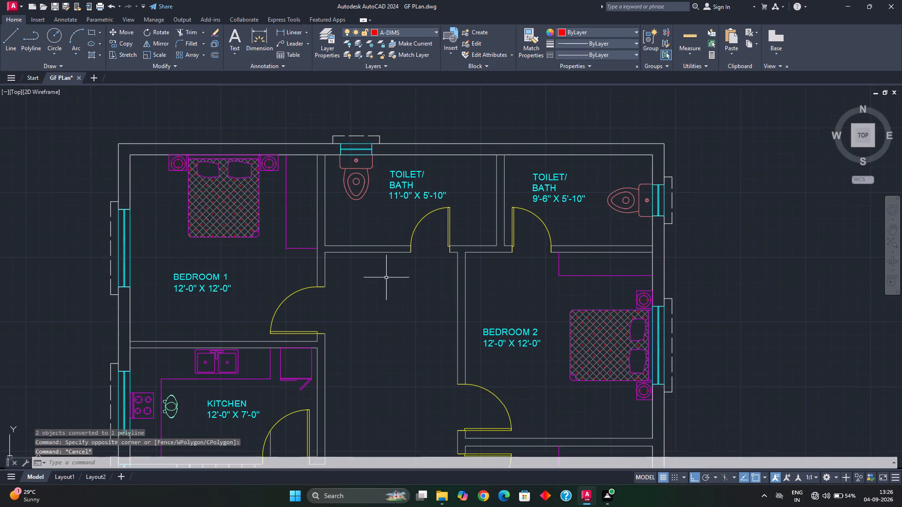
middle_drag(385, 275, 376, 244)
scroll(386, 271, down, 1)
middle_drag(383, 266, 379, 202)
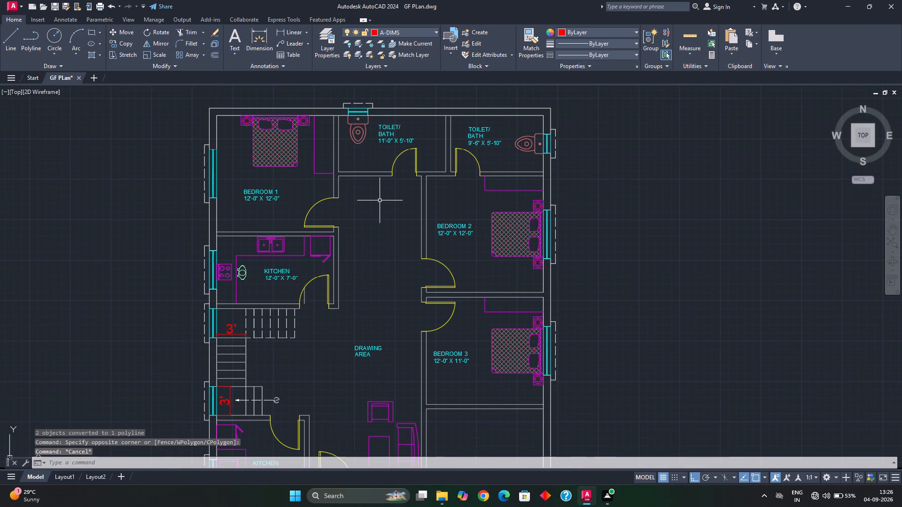